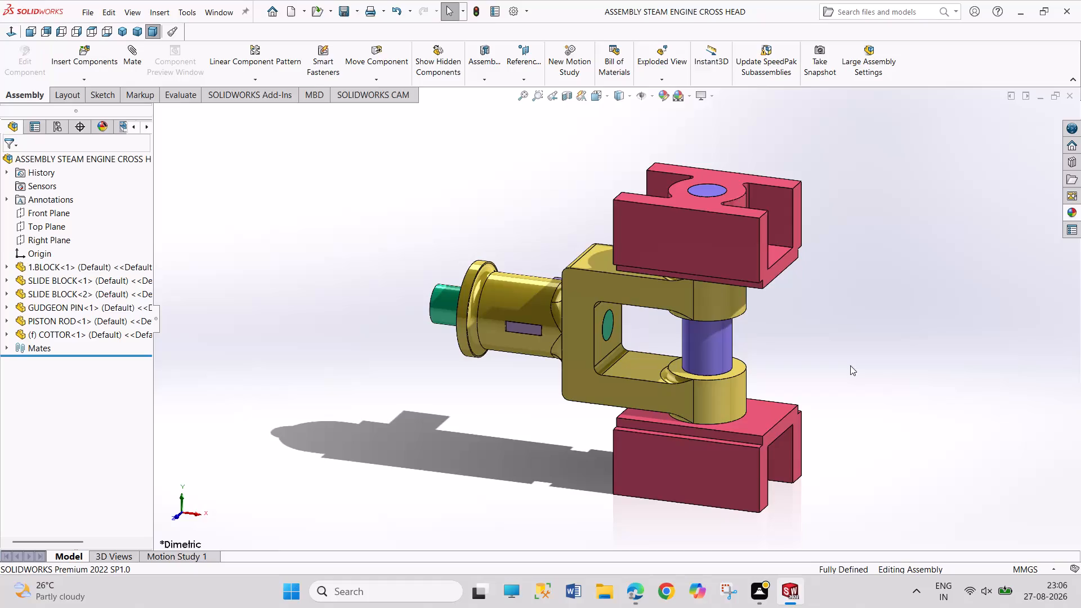
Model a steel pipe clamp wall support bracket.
Close the steam engine cross head assembly and all of its open part documents.
drag(851, 375, 878, 446)
drag(844, 352, 877, 452)
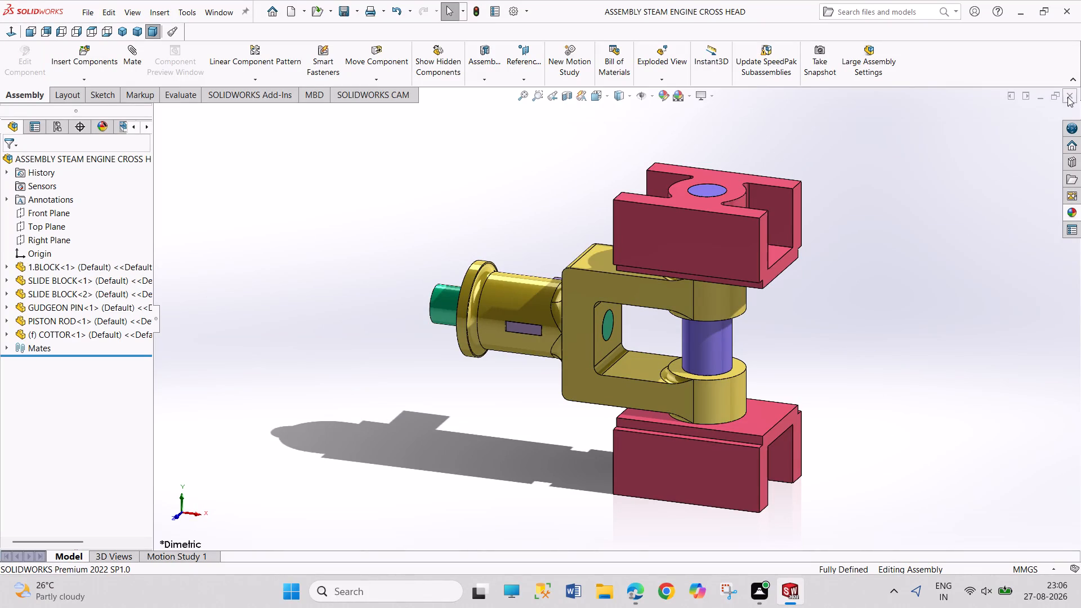
click(1067, 97)
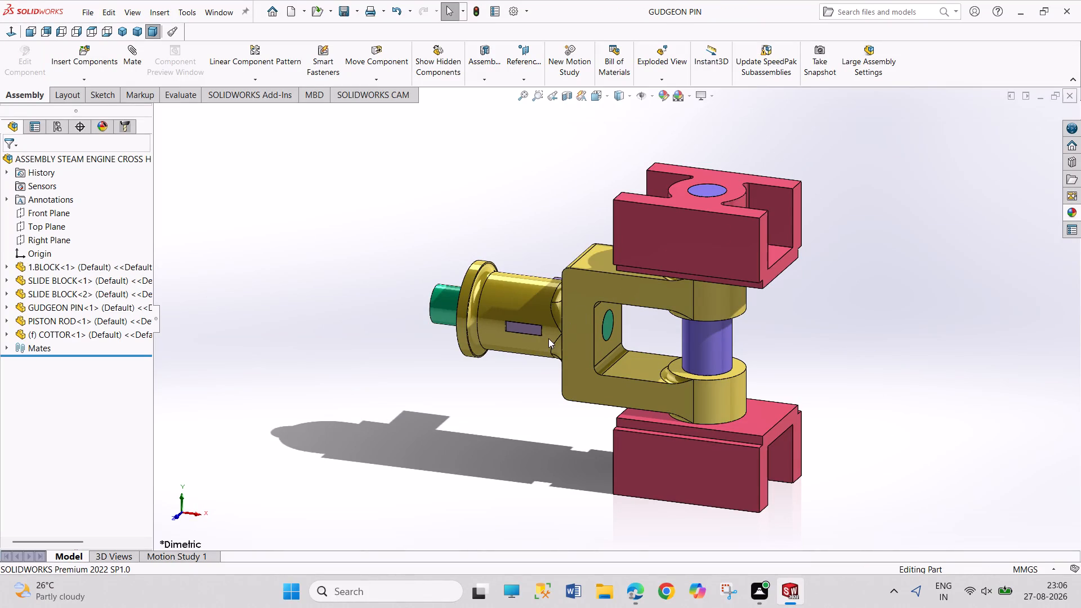
drag(356, 244, 476, 409)
drag(383, 307, 486, 420)
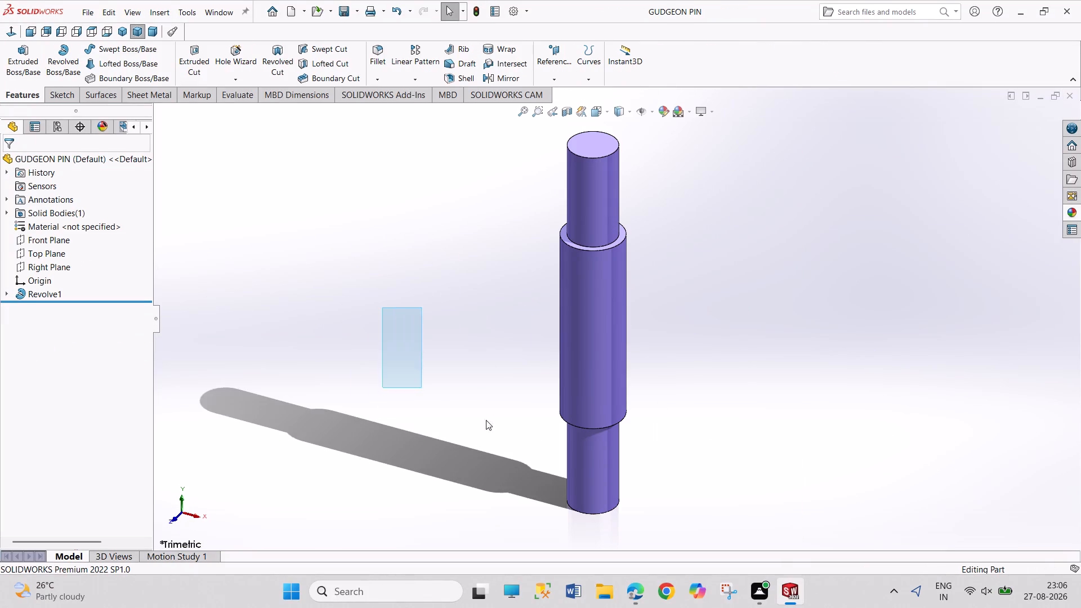
drag(486, 420, 658, 390)
click(1065, 97)
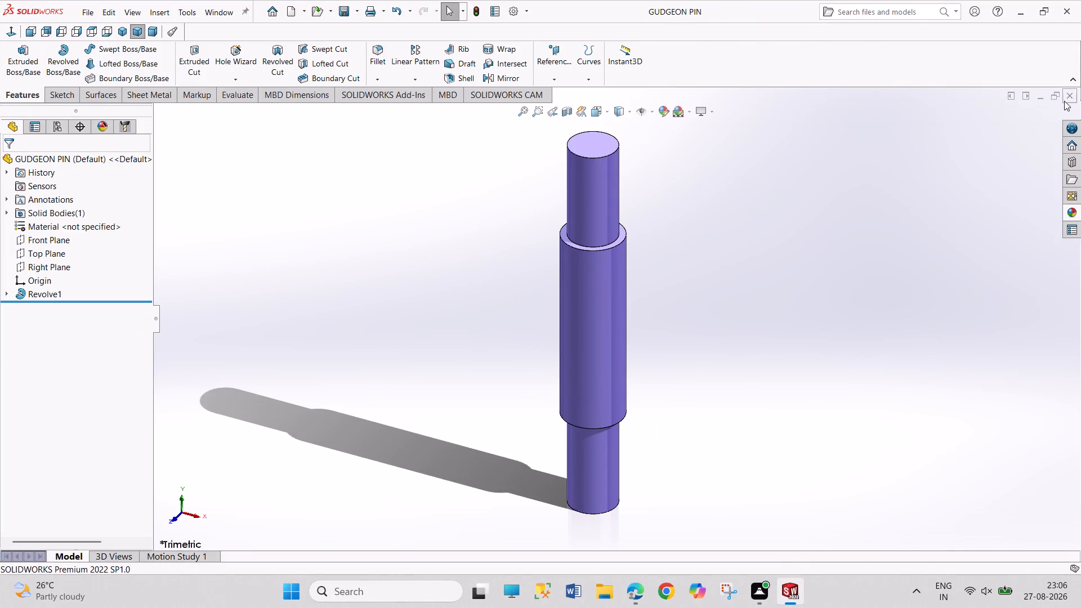
click(1073, 97)
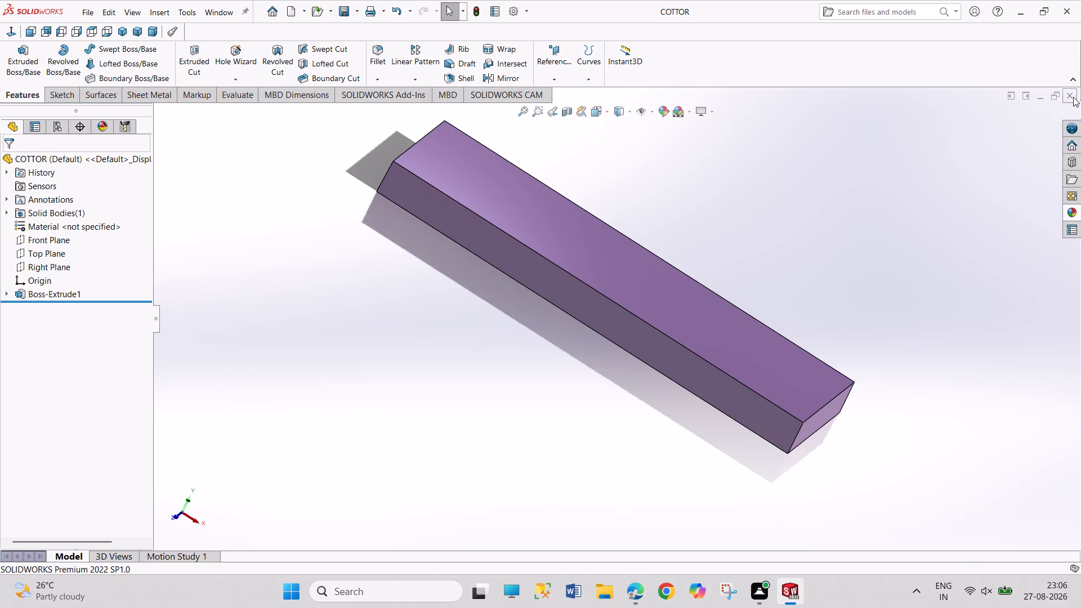
click(1073, 97)
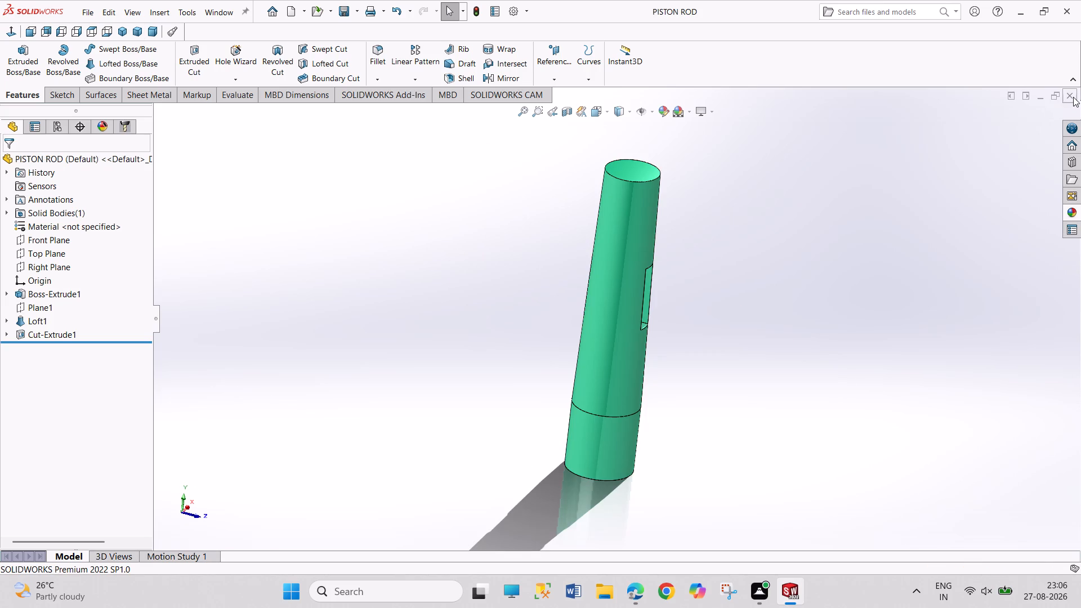
click(1073, 97)
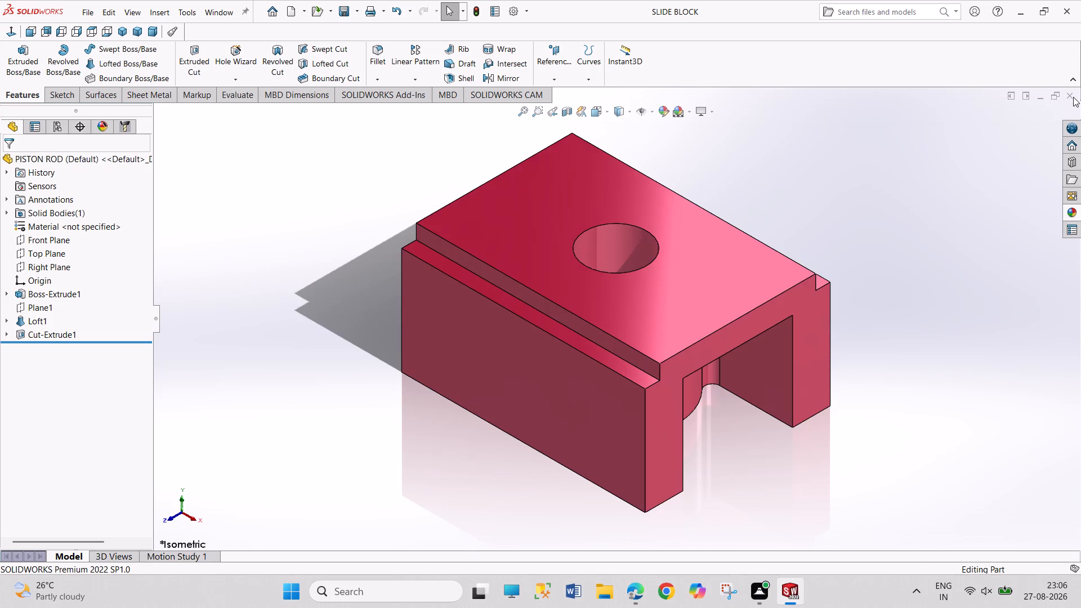
click(1073, 97)
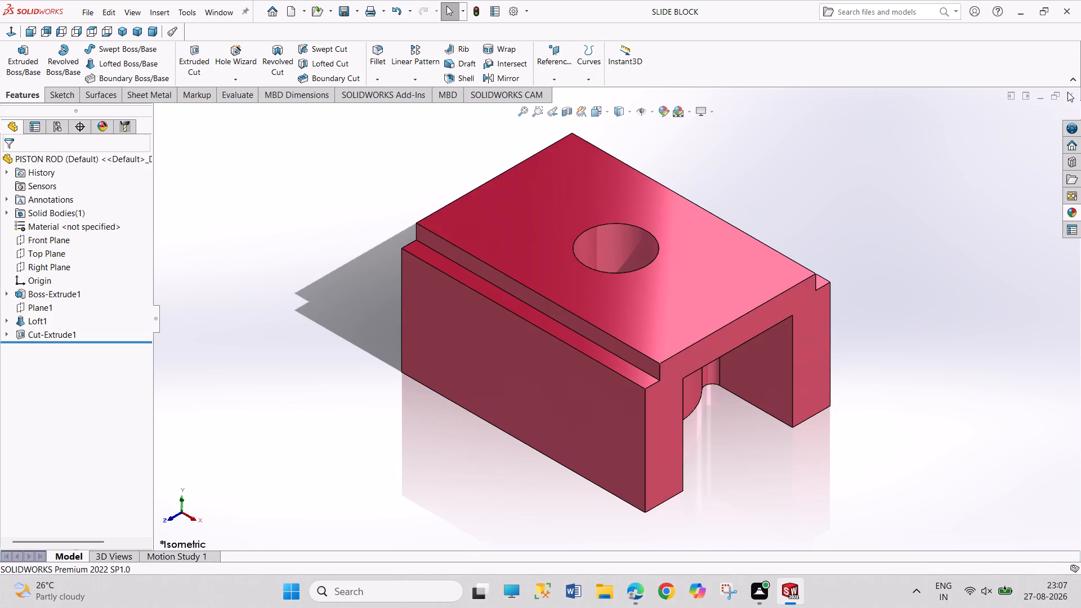
click(1067, 92)
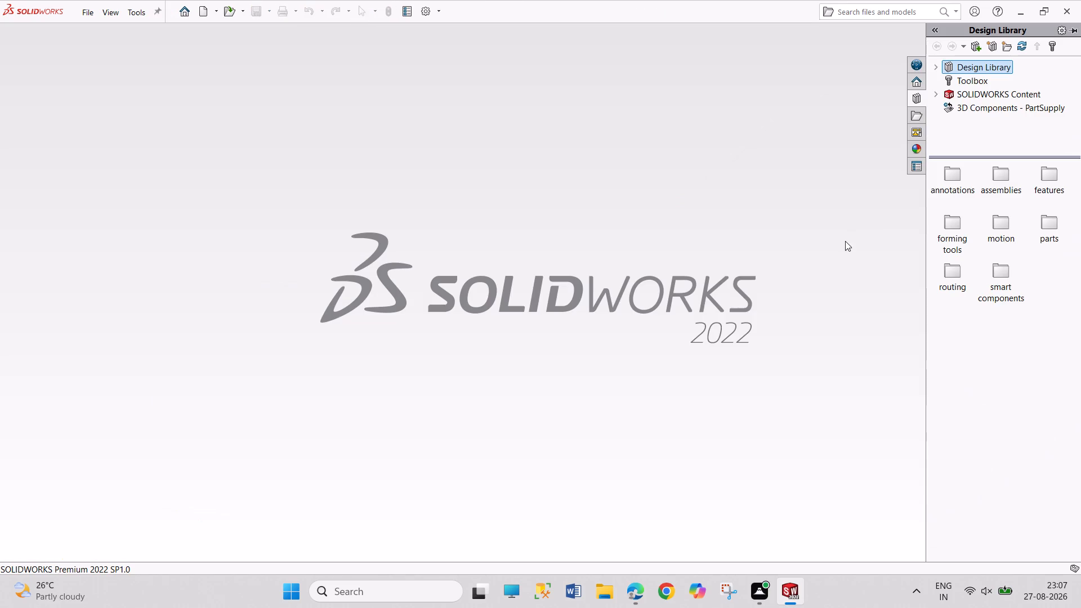
click(847, 191)
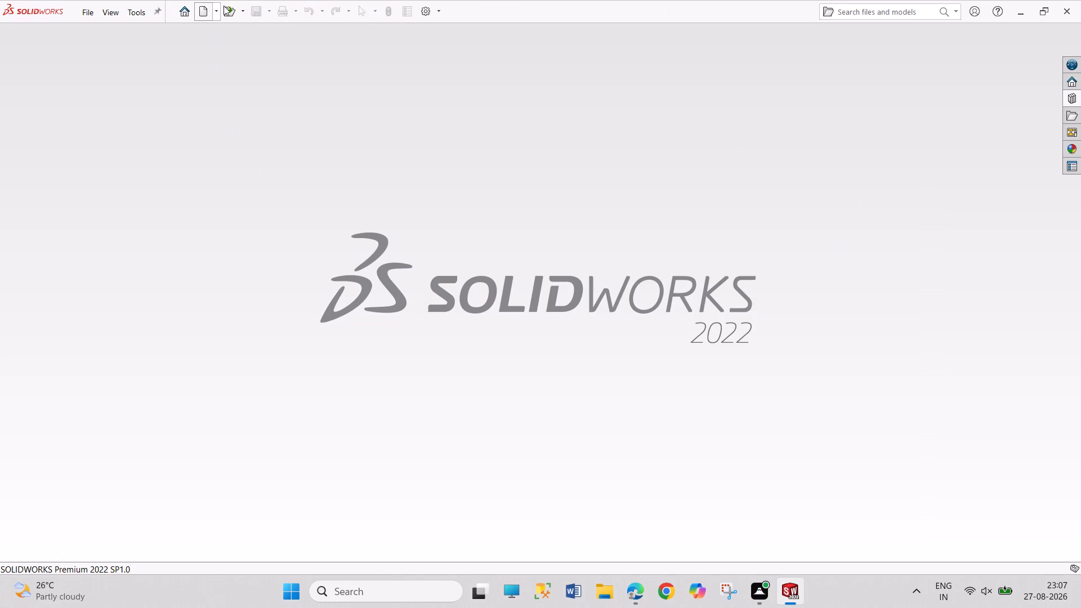
Create a new part document.
click(201, 11)
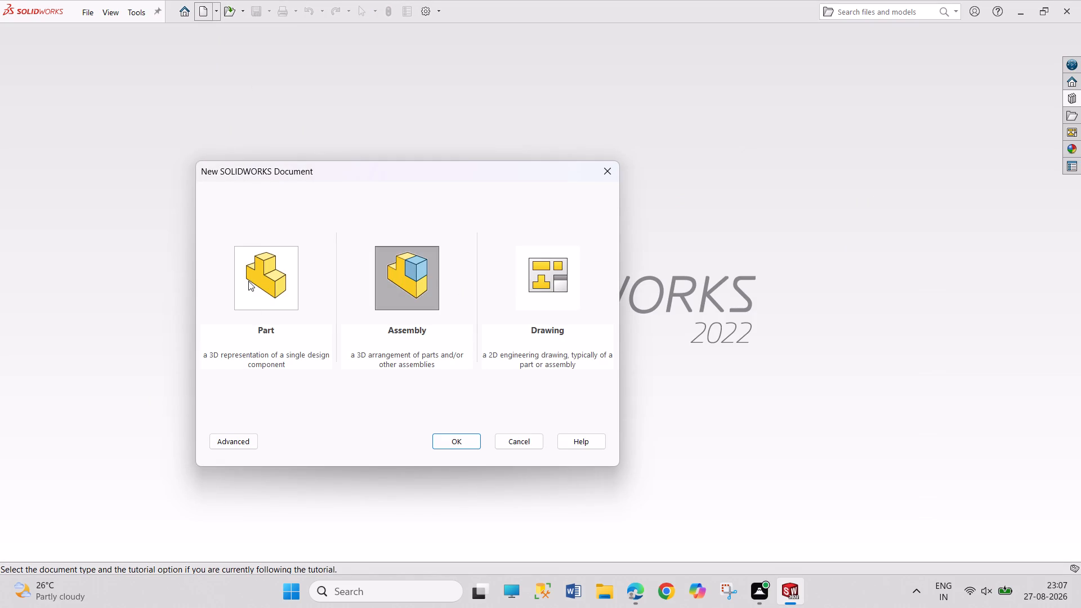
drag(248, 281, 248, 293)
click(463, 445)
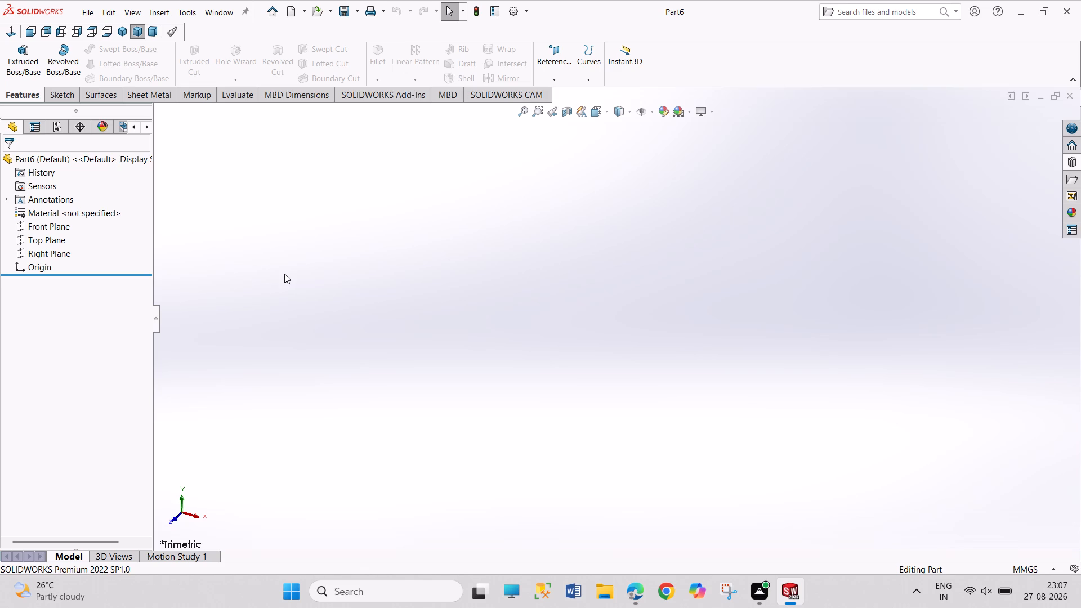
Start a sketch on the Front Plane and draw a center rectangle about 59 by 139 mm, centred on the origin.
click(56, 229)
click(68, 218)
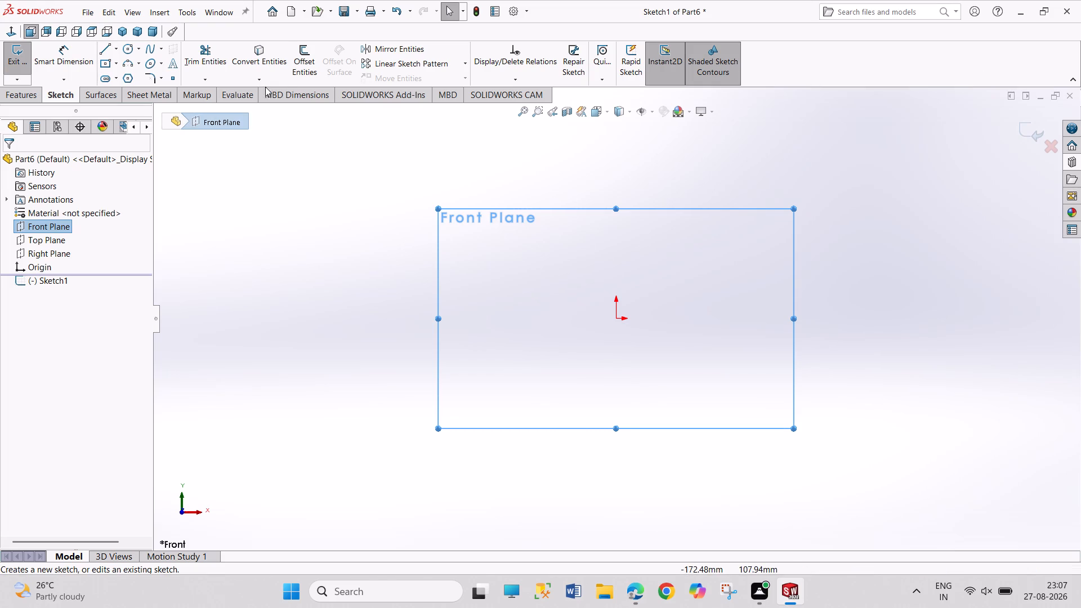
click(101, 65)
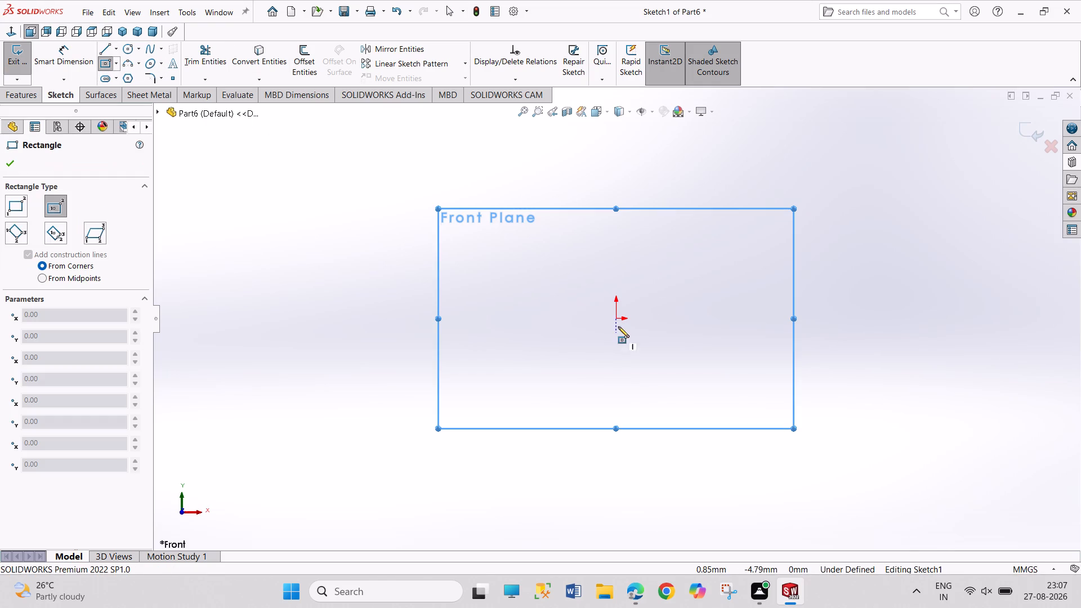
click(618, 318)
click(675, 458)
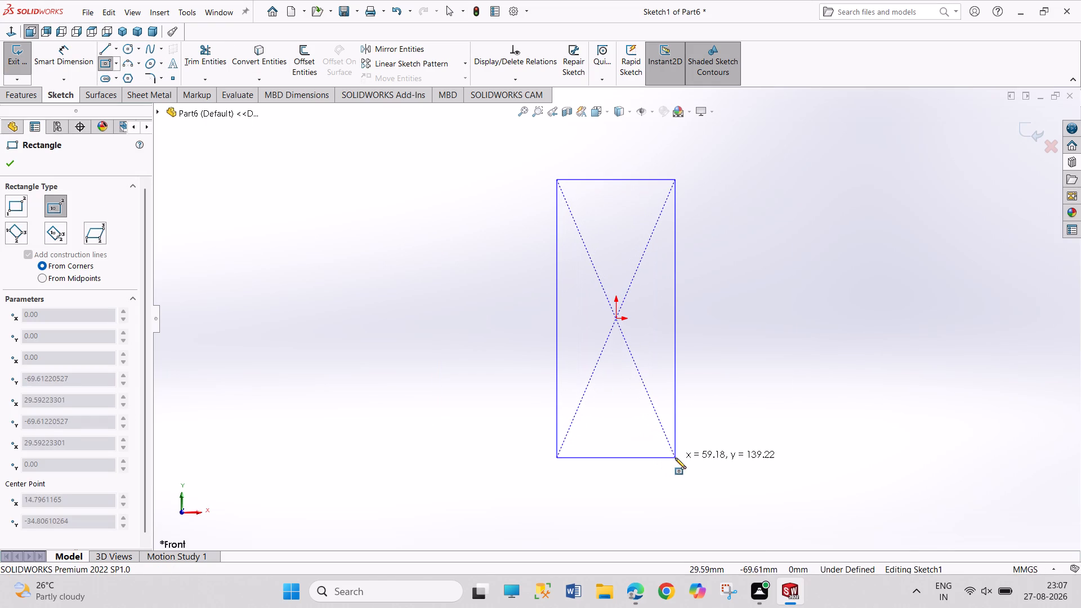
Dimension the rectangle 170 mm high and 50 mm wide, and exit the sketch.
right_drag(740, 428, 741, 261)
click(677, 307)
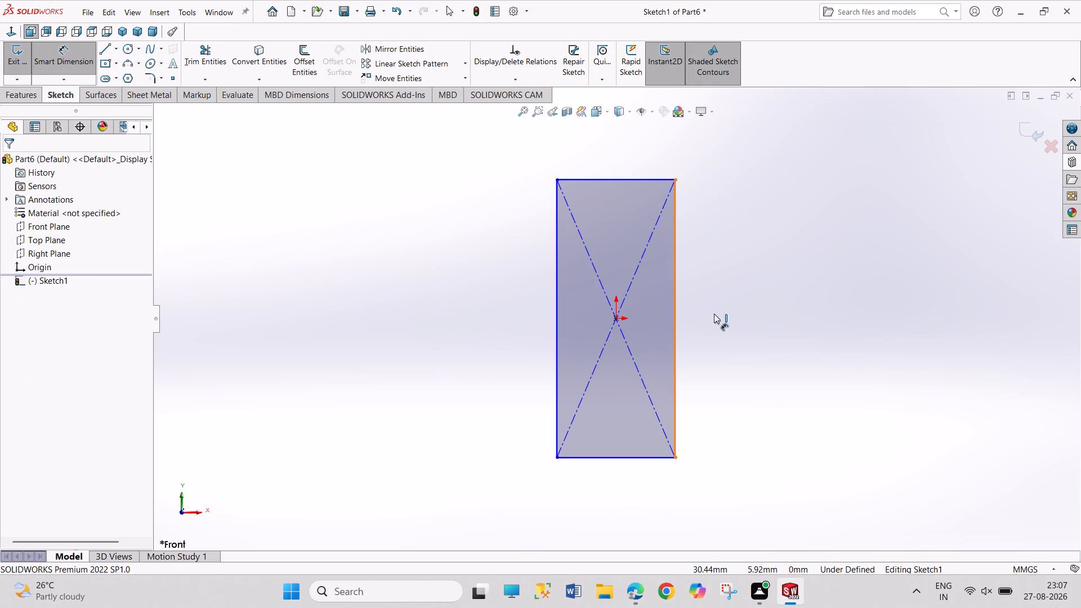
click(721, 315)
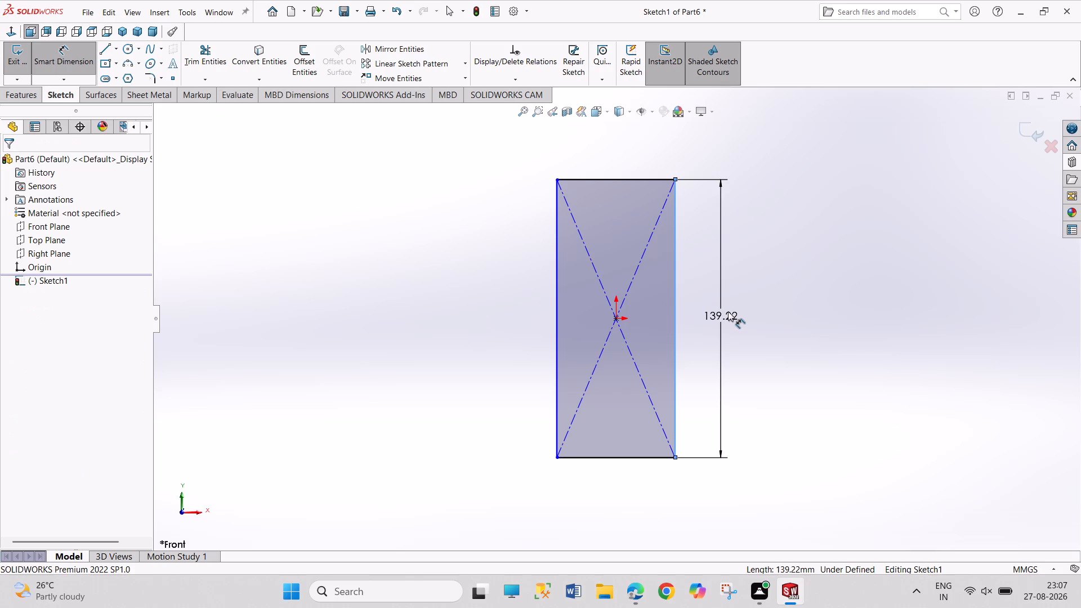
text(17)
key(0)
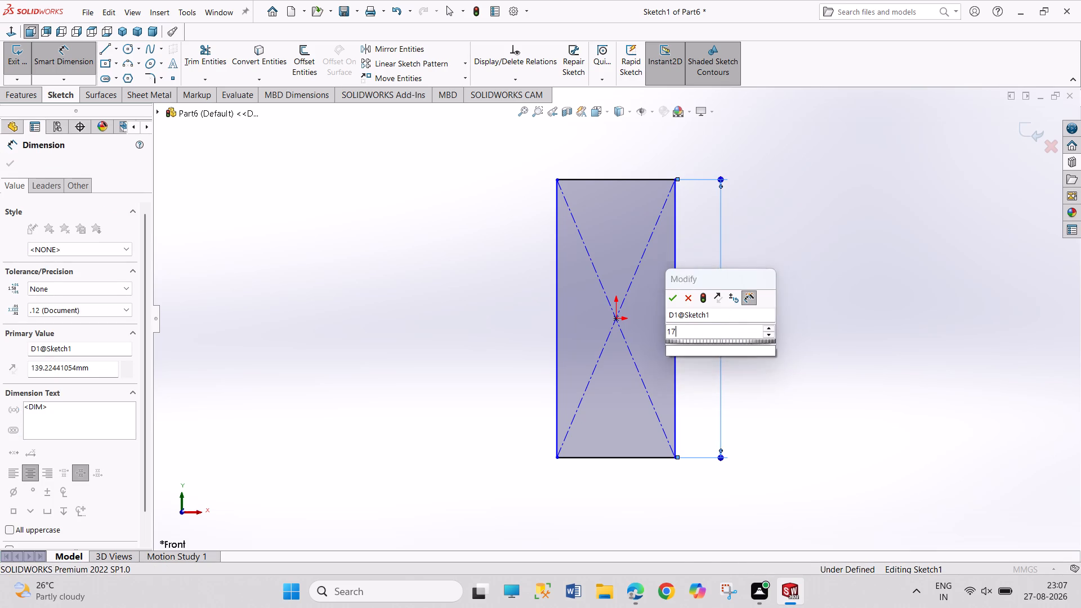
key(Return)
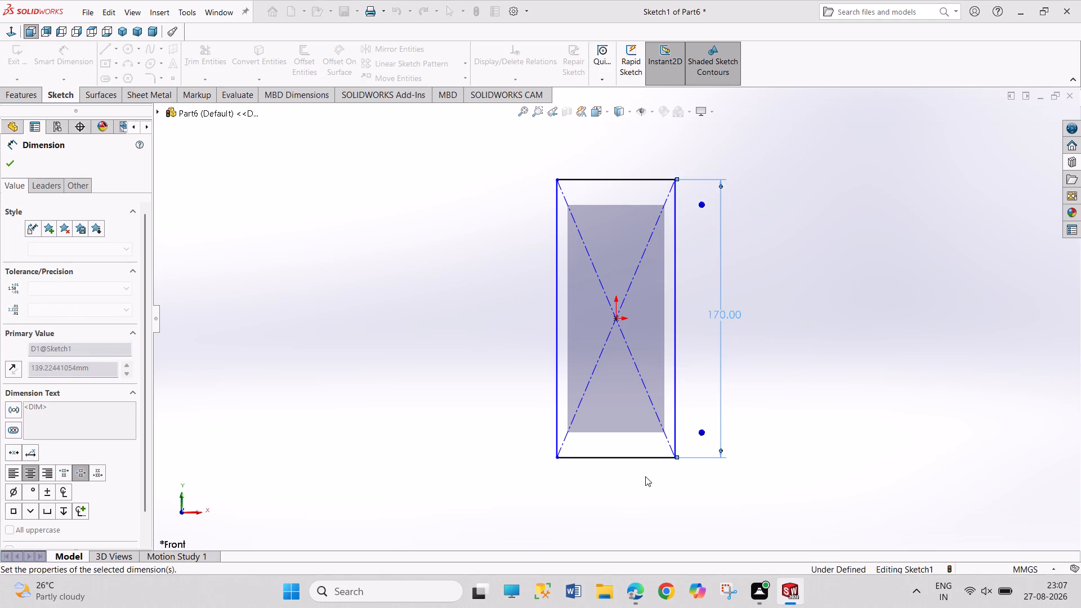
click(651, 458)
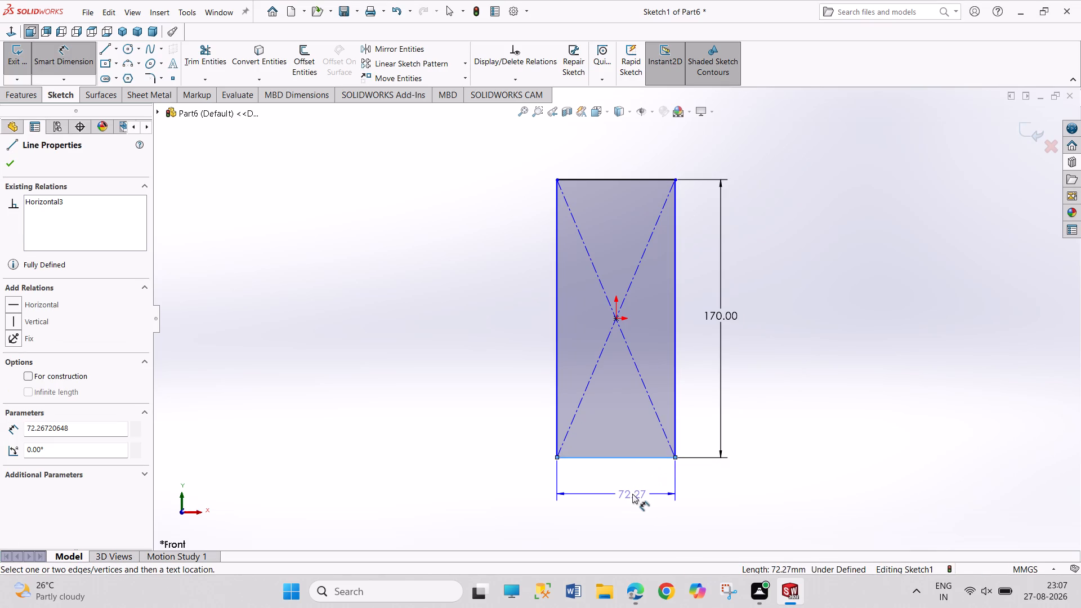
click(632, 504)
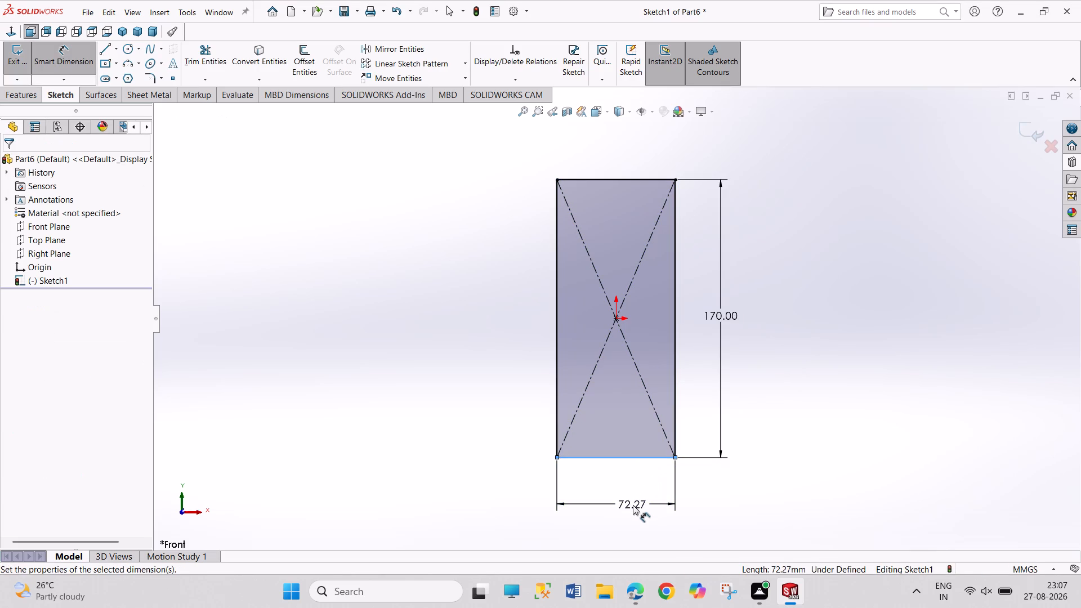
key(5)
key(0)
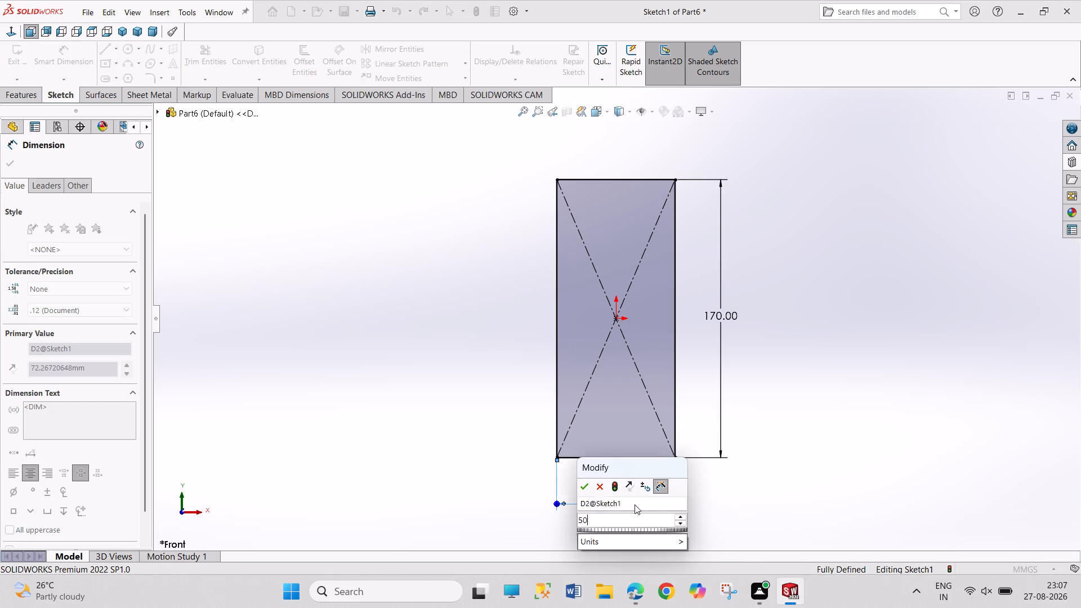
key(Return)
right_click(883, 402)
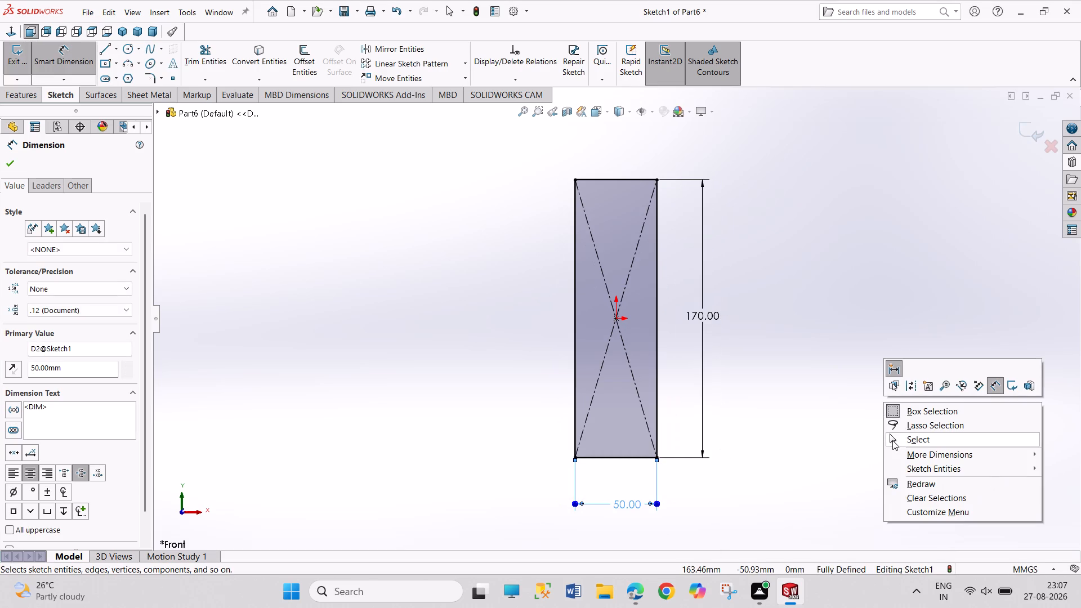
click(892, 440)
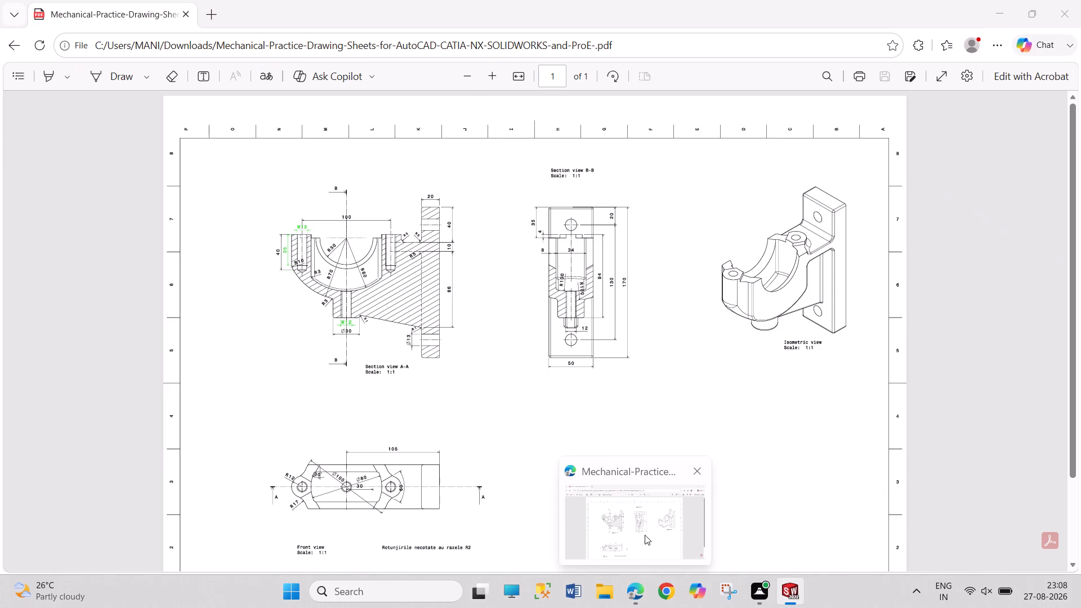
click(11, 57)
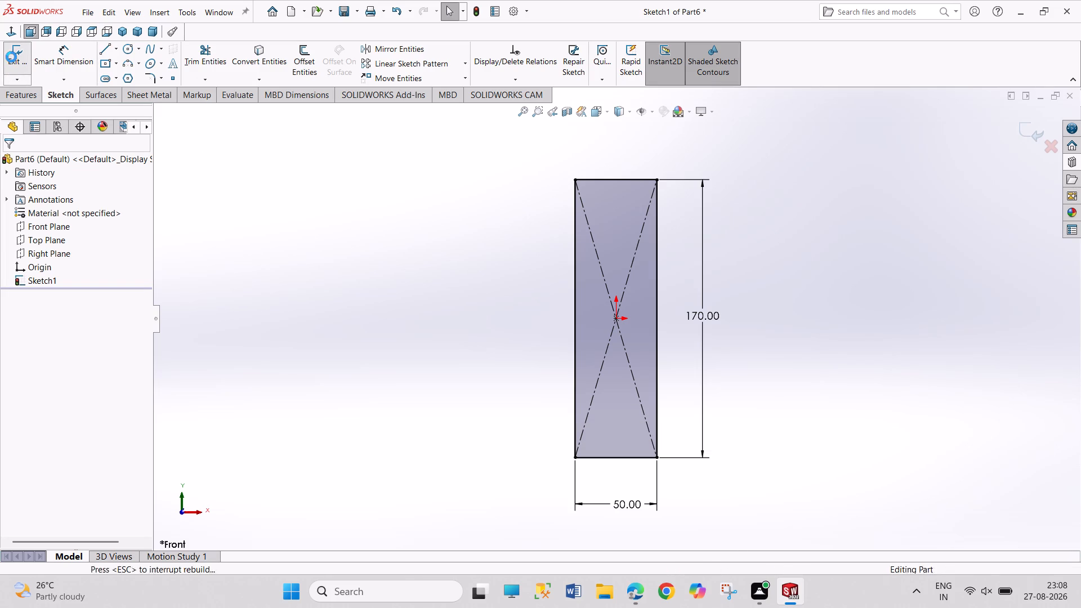
Extrude the rectangle 20 mm as a blind boss to form the back plate.
click(25, 53)
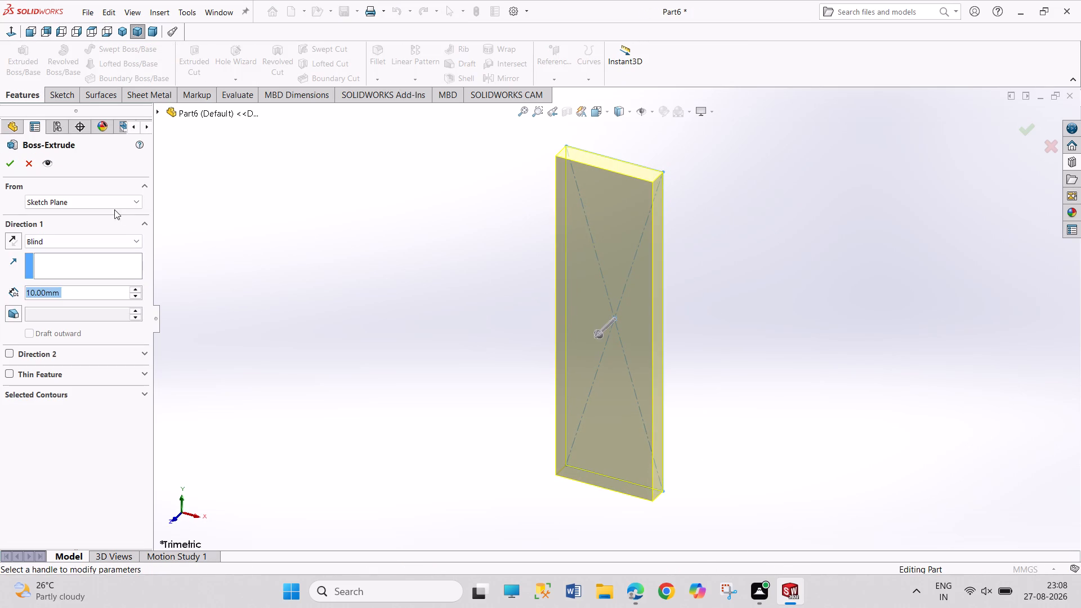
click(136, 291)
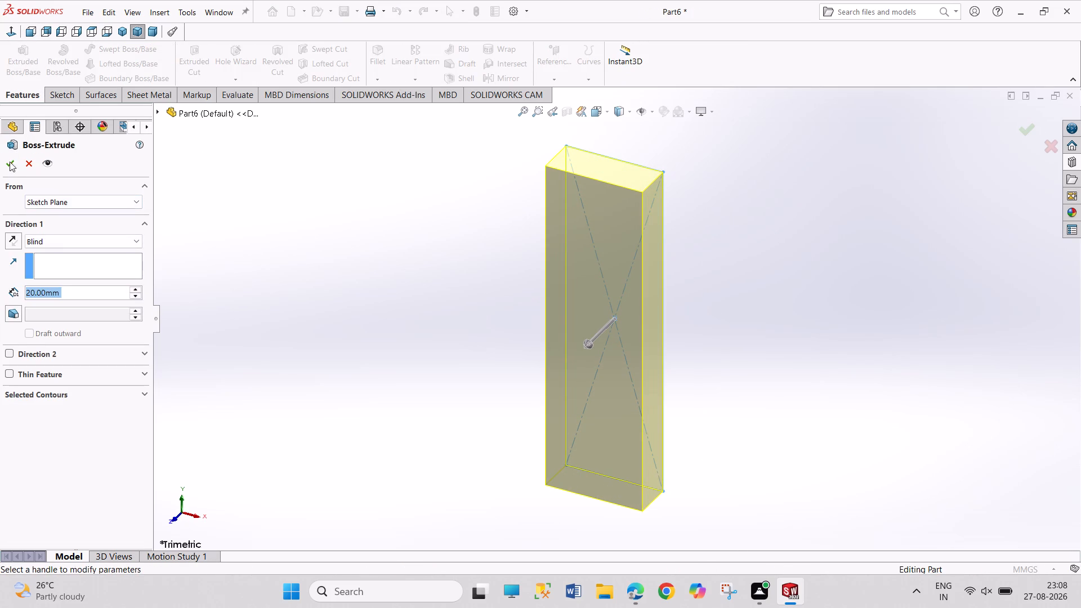
click(10, 168)
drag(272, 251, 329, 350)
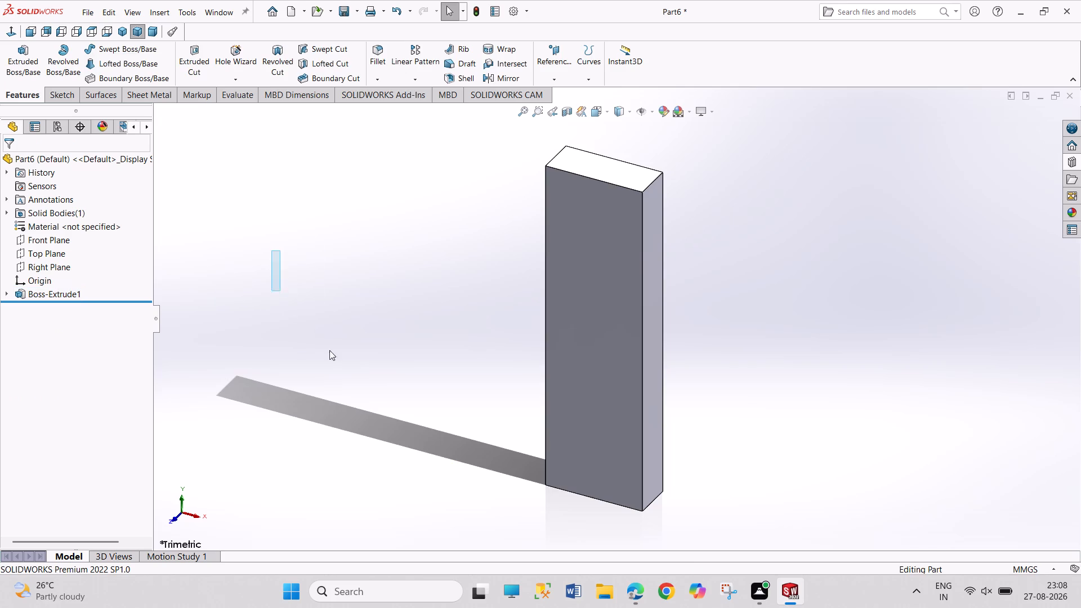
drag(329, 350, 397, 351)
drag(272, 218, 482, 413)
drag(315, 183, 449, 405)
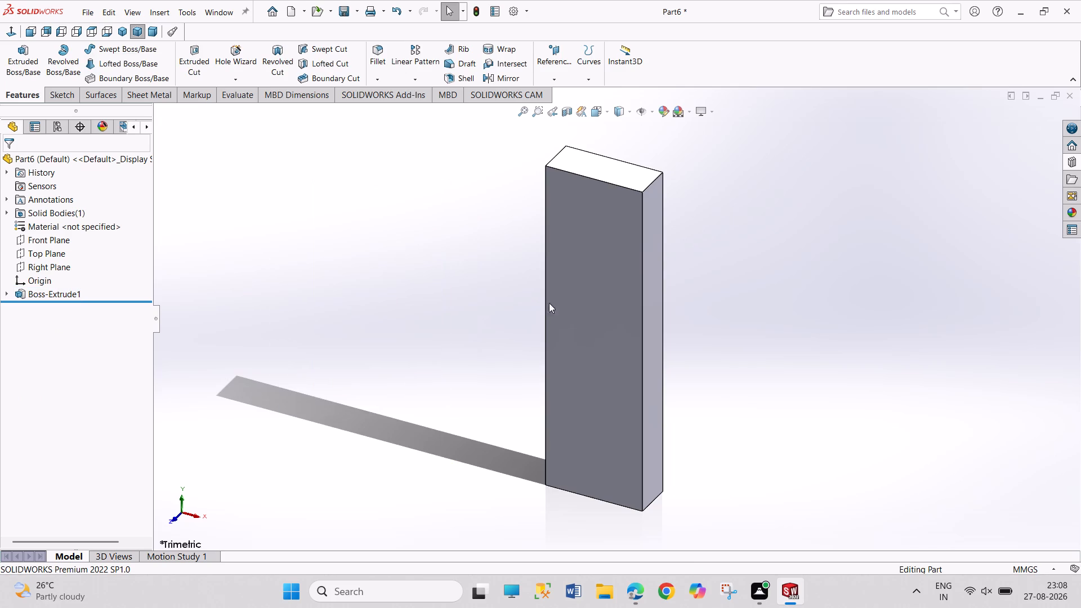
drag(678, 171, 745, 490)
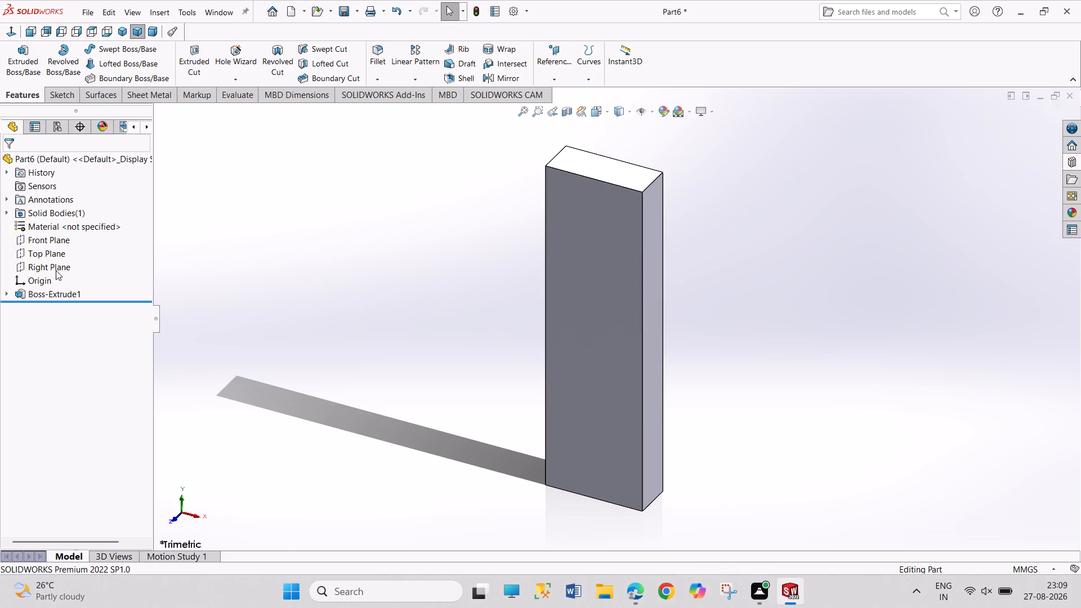
Start a new sketch on the Right Plane.
click(55, 266)
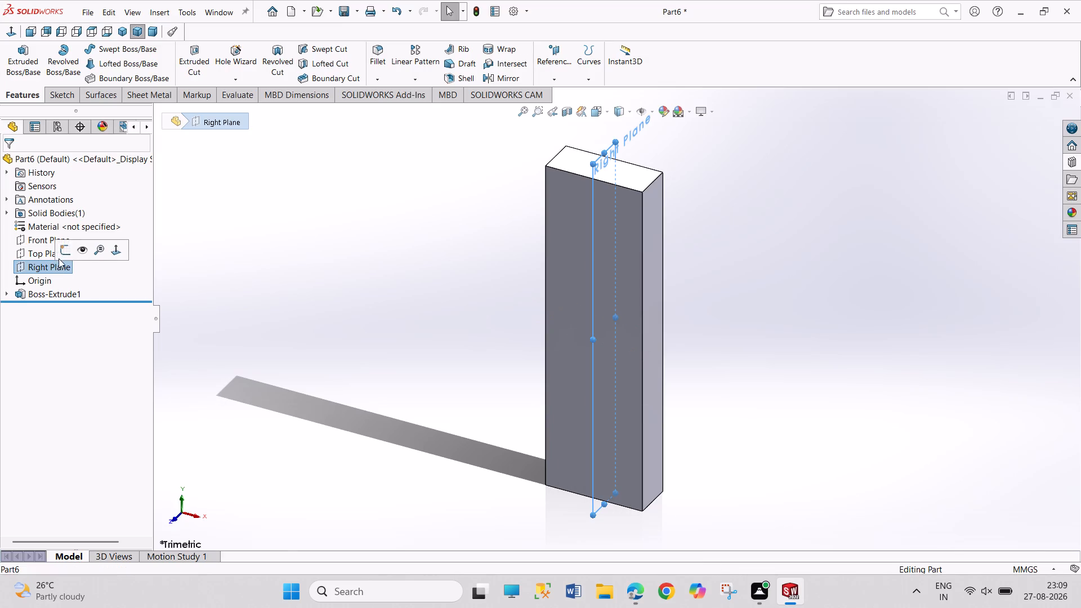
click(68, 247)
click(467, 338)
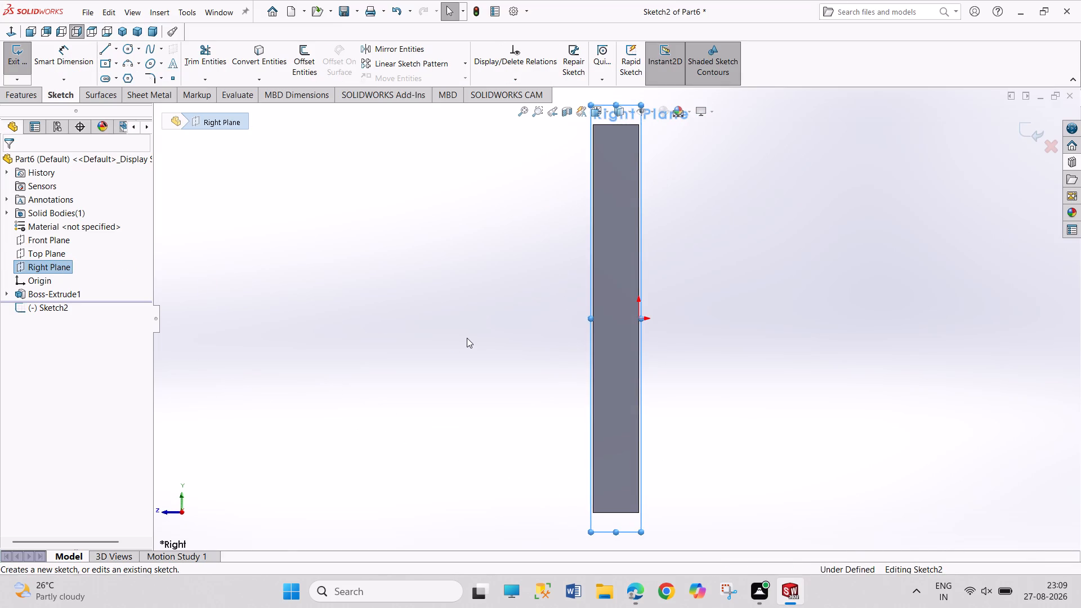
scroll(476, 317, up, 4)
scroll(505, 233, down, 3)
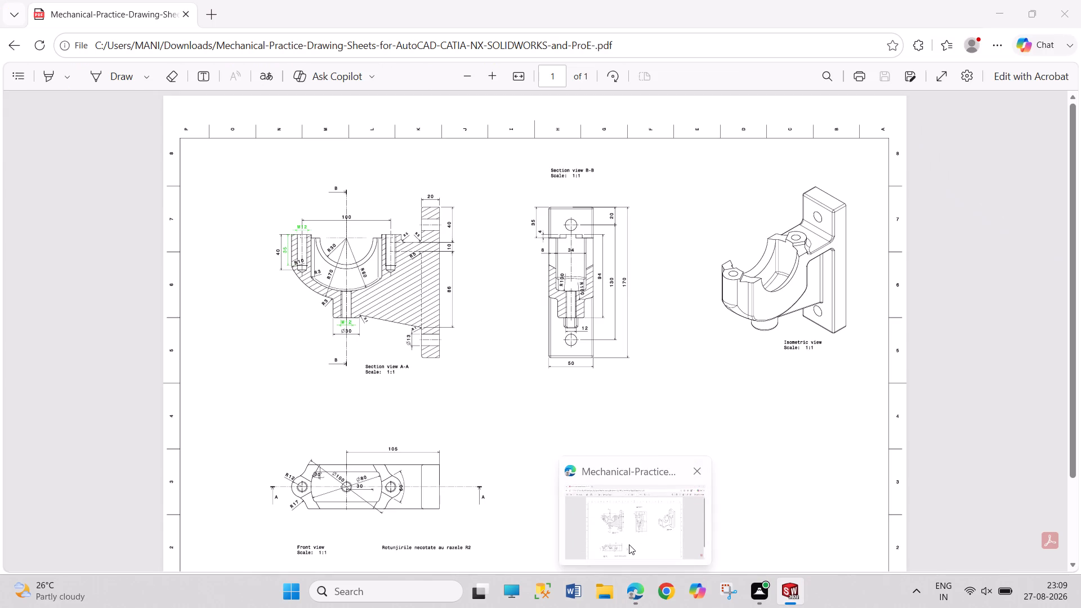
Switch to the mechanical practice drawing PDF in Microsoft Edge and fit the page to the window width.
click(629, 544)
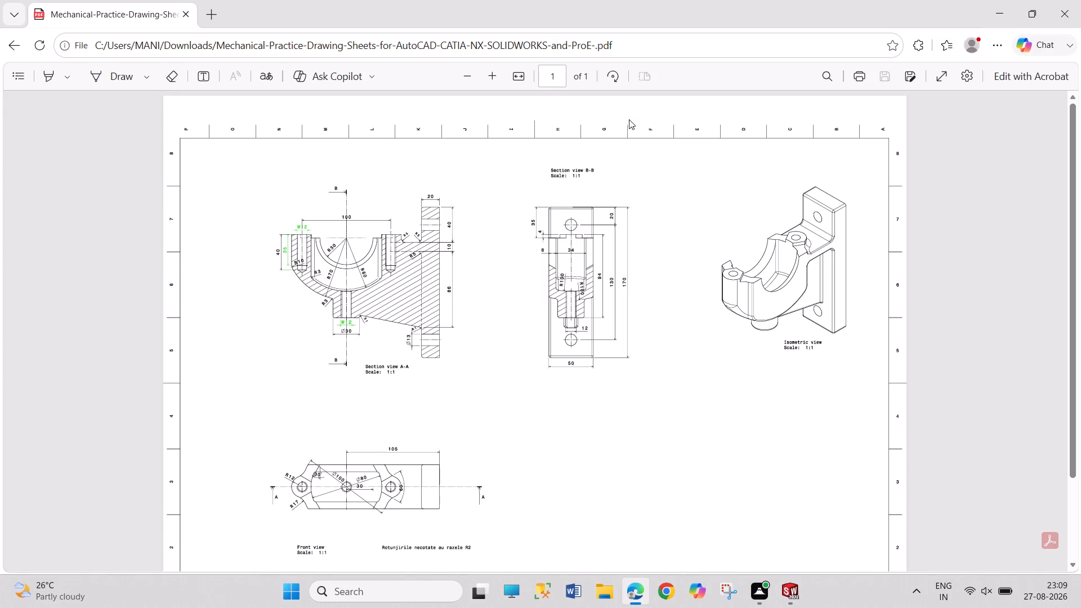
click(521, 77)
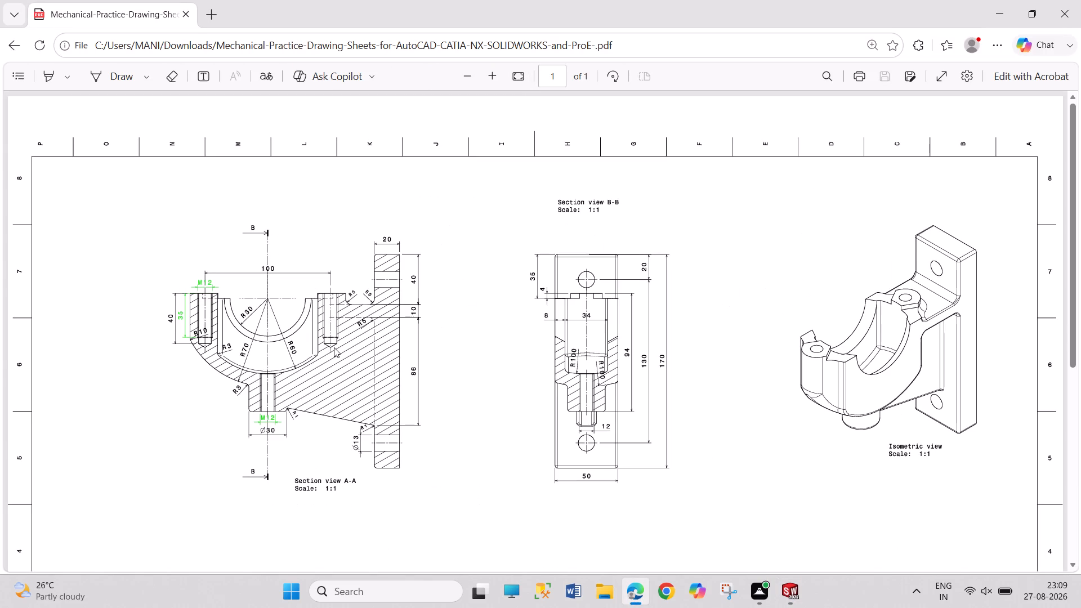
Look over the section views in the PDF drawing and switch back to the SOLIDWORKS part sketch.
scroll(334, 347, down, 1)
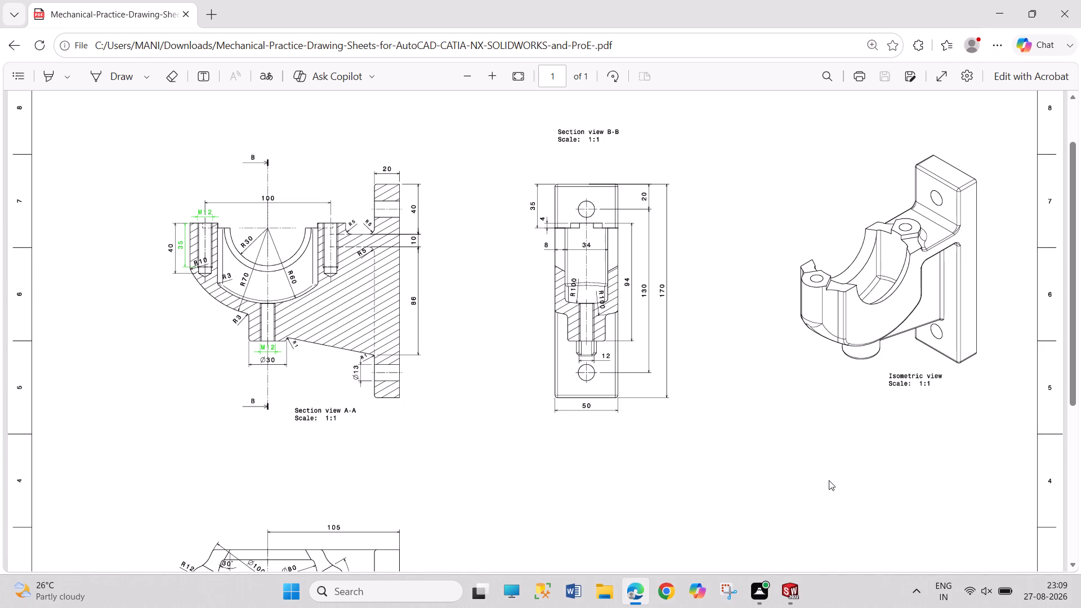
click(784, 587)
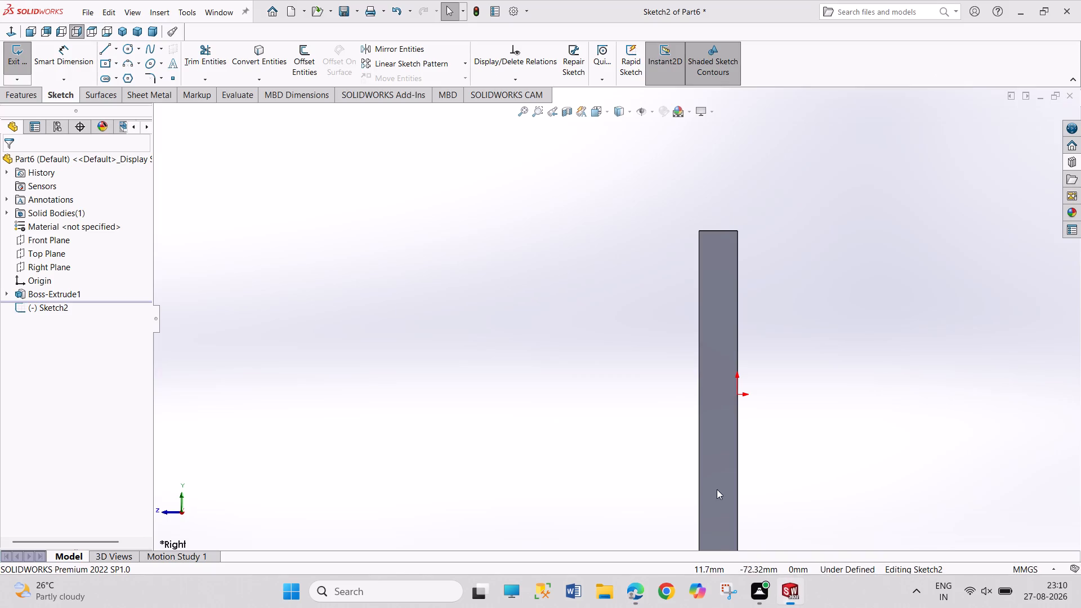
Sketch the upper profile outward from the plate: horizontal line about 44 mm, short vertical riser, horizontal line about 19 mm, and downward-bulging 180° arc of about 47 mm radius.
scroll(548, 445, up, 3)
scroll(550, 447, down, 2)
scroll(587, 295, down, 1)
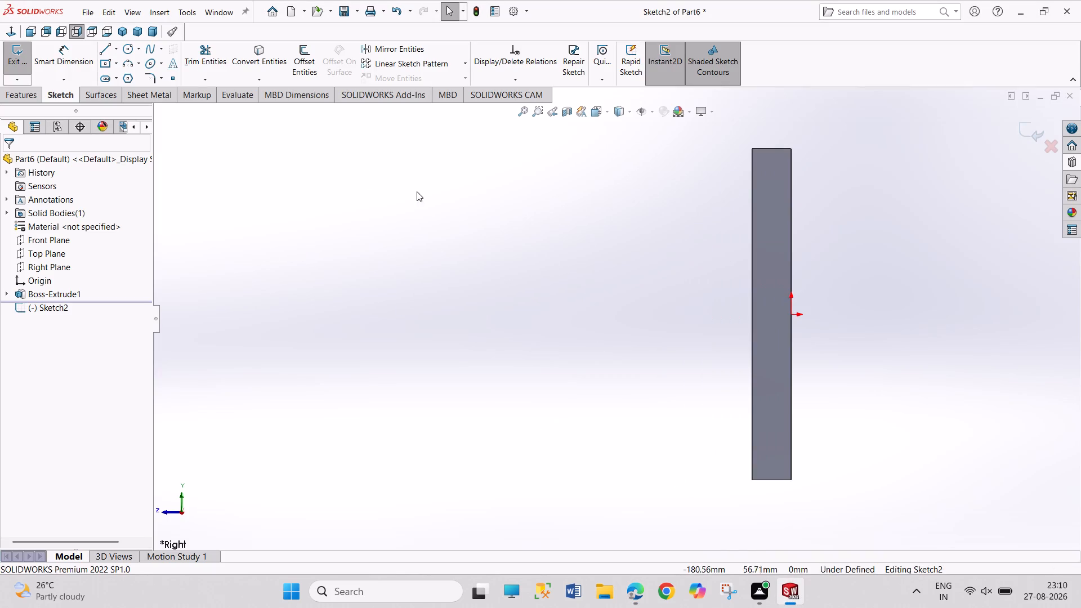
click(109, 49)
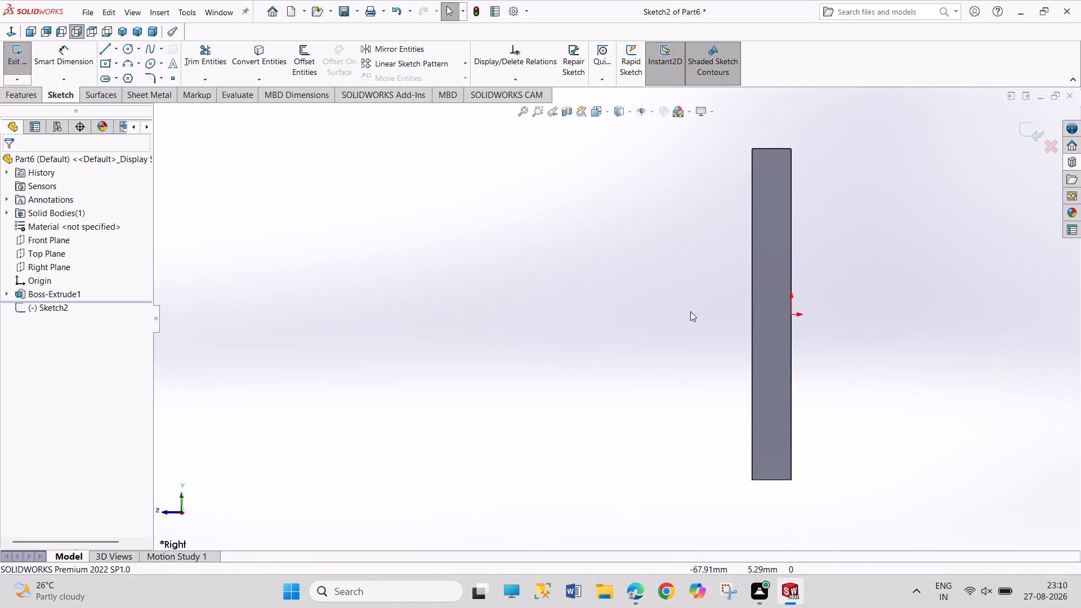
click(100, 41)
click(101, 44)
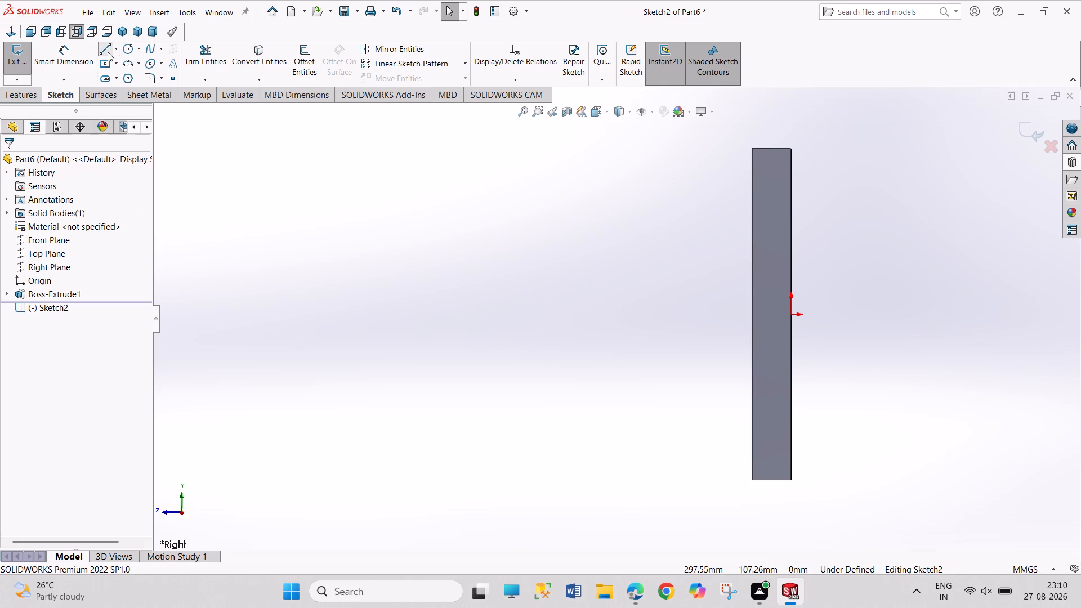
drag(769, 238, 763, 238)
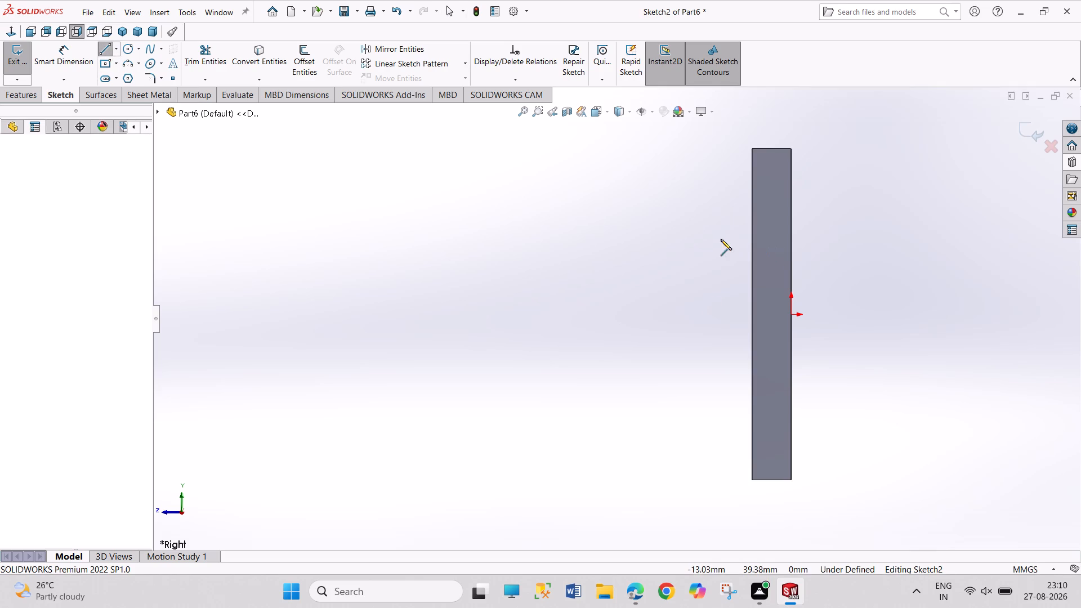
click(682, 238)
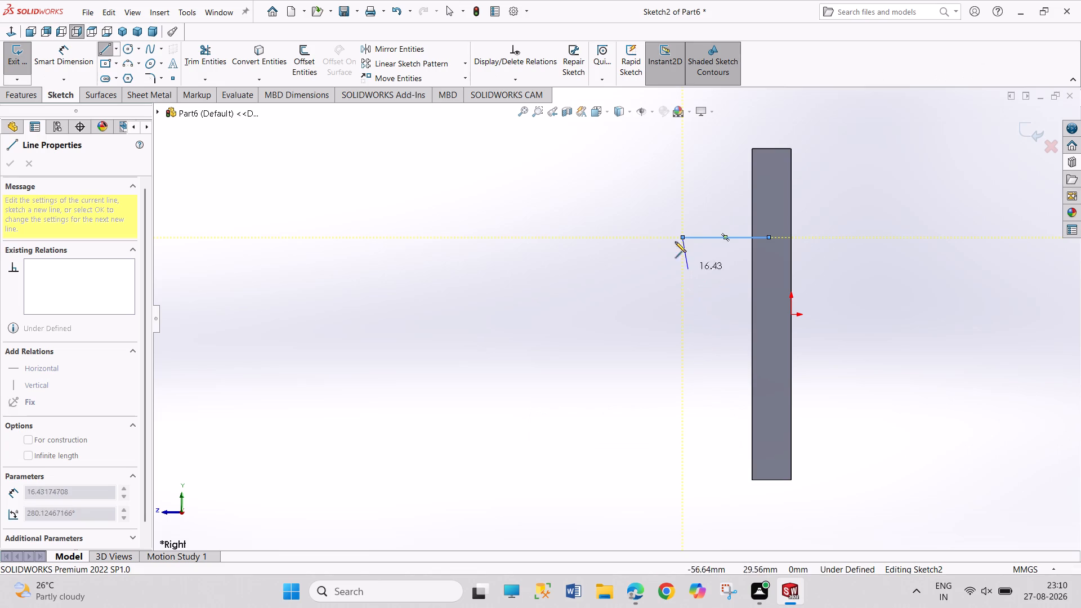
click(684, 215)
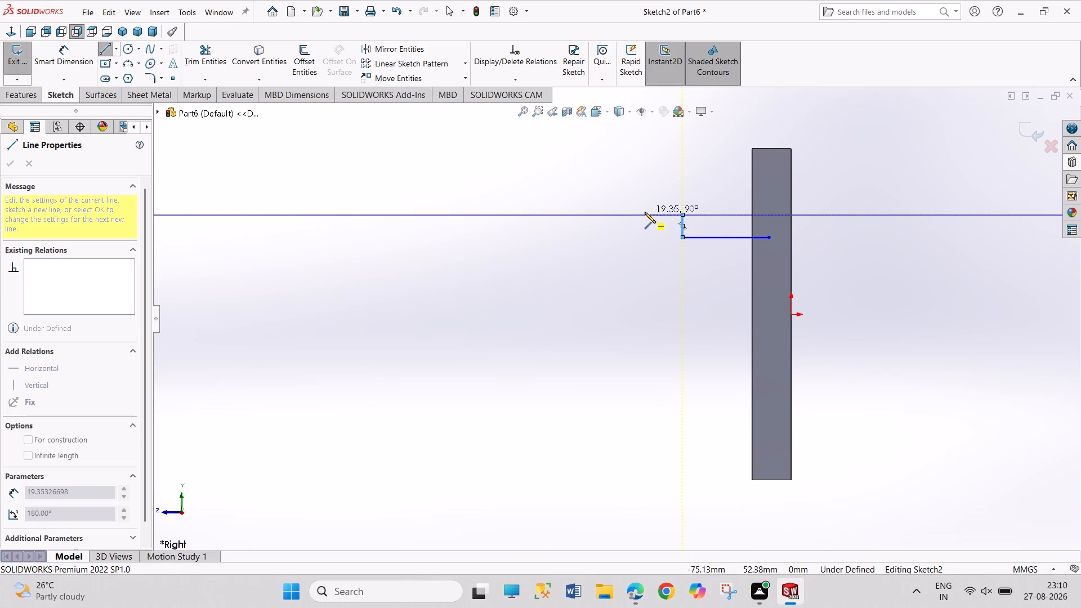
click(645, 212)
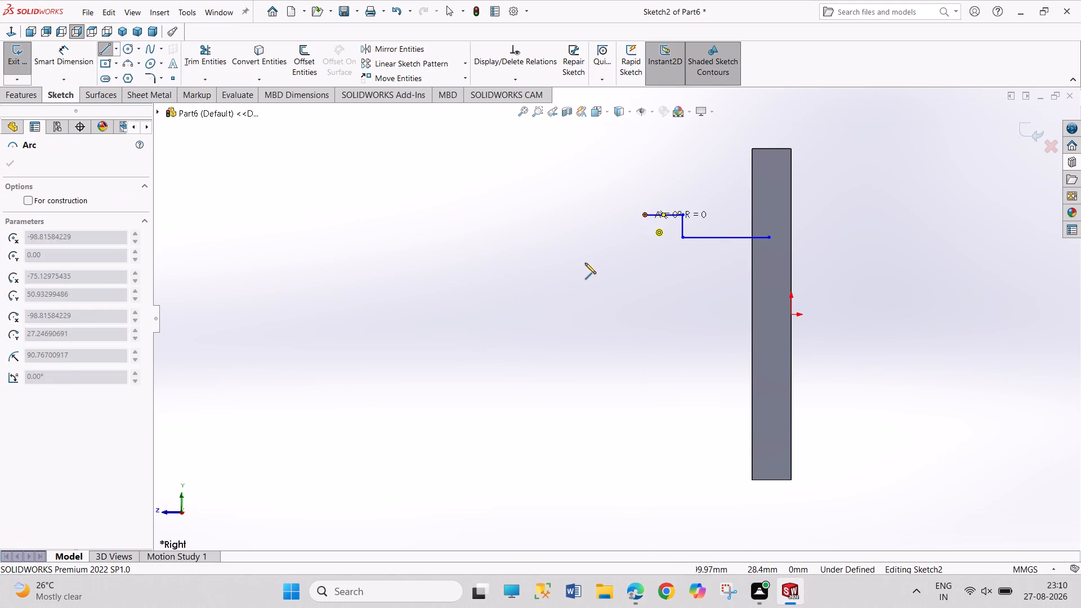
click(462, 213)
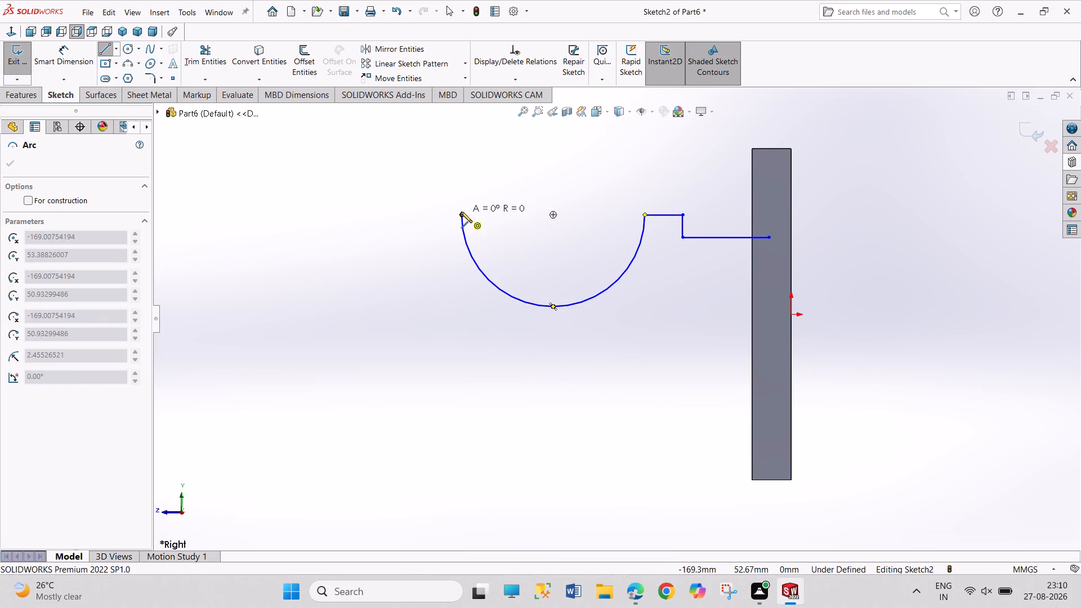
right_click(475, 208)
click(493, 215)
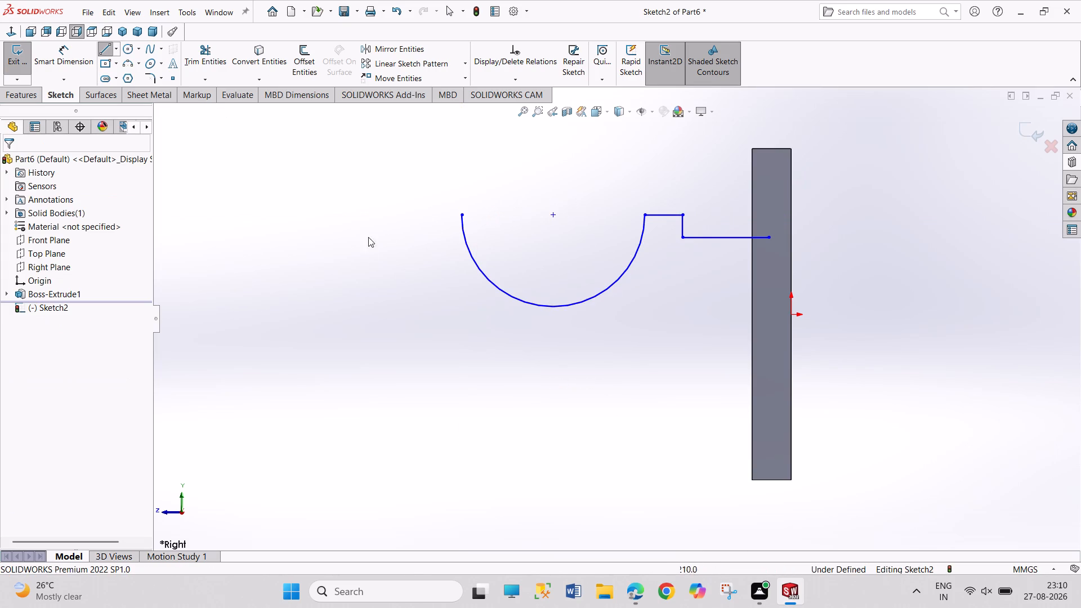
Close the profile from the arc's free end with a short horizontal line, a vertical about 55 mm, a large lower arc, and lines back inside the plate.
right_drag(371, 261, 333, 263)
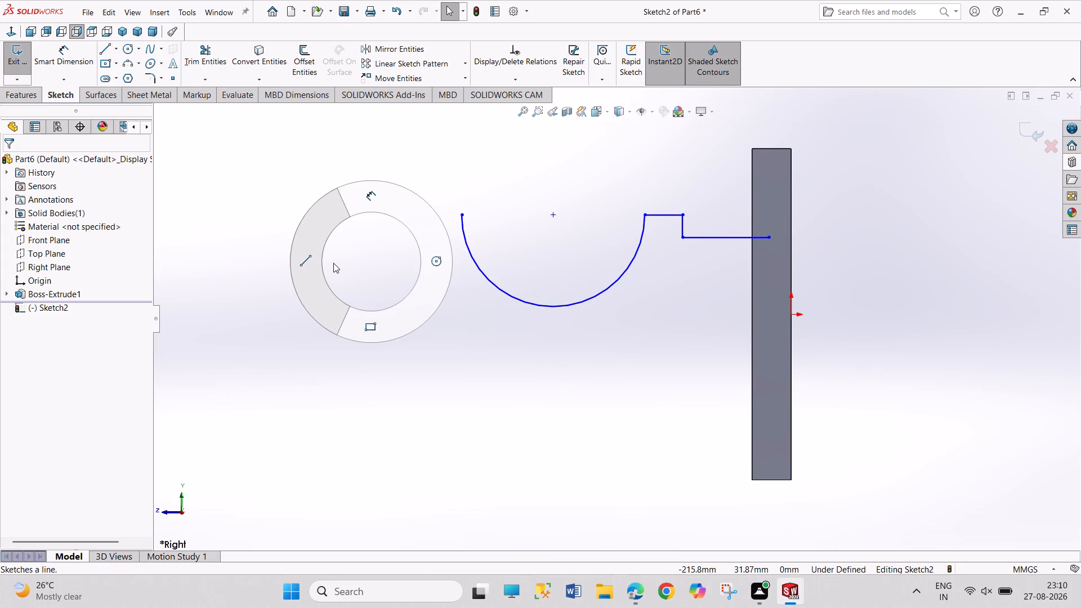
right_drag(333, 263, 304, 259)
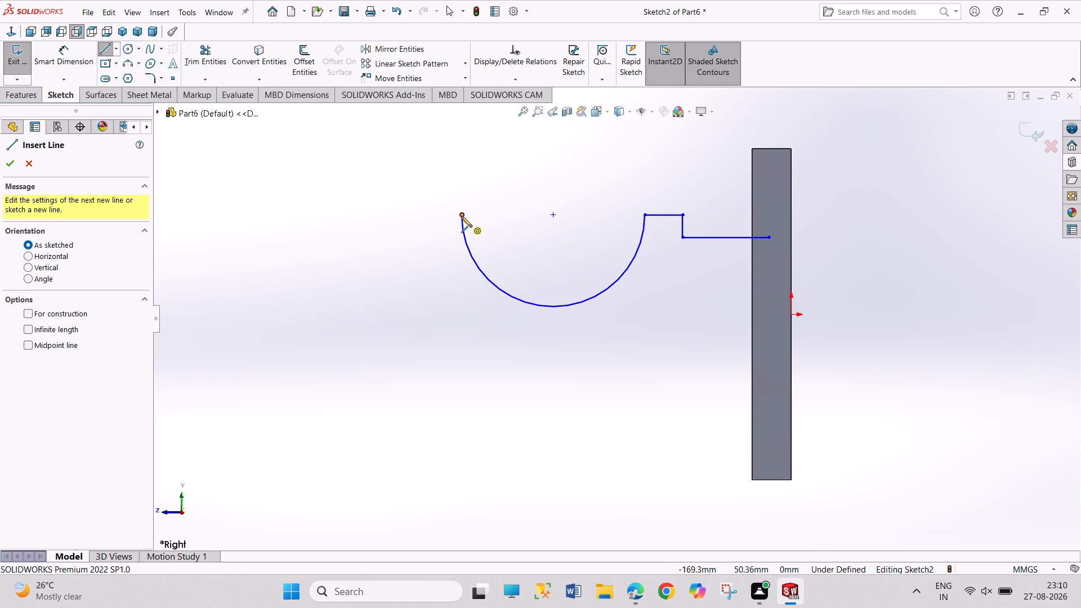
click(461, 216)
click(424, 218)
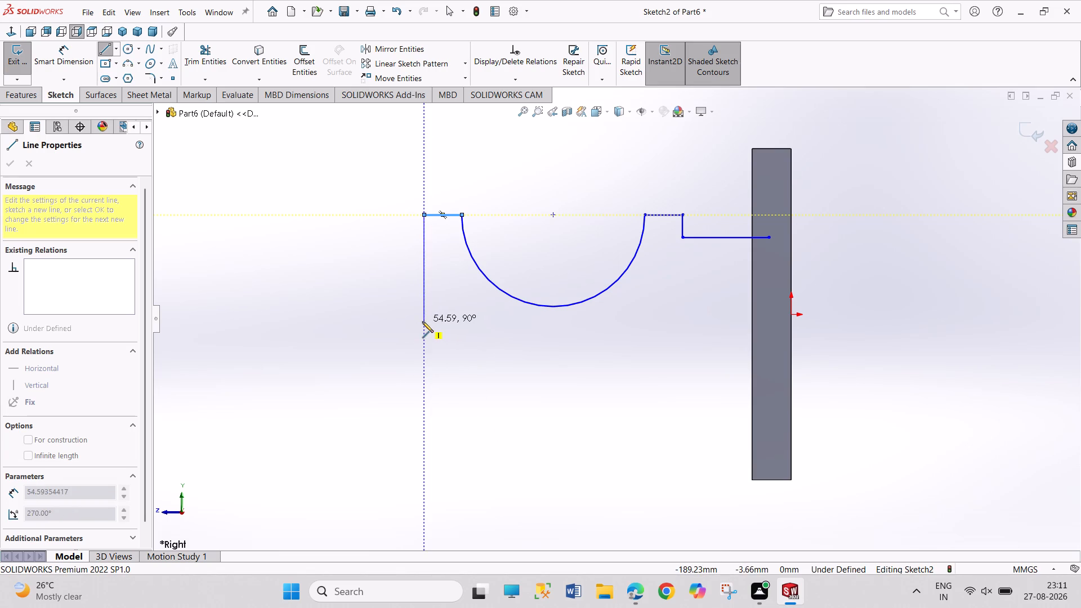
click(422, 321)
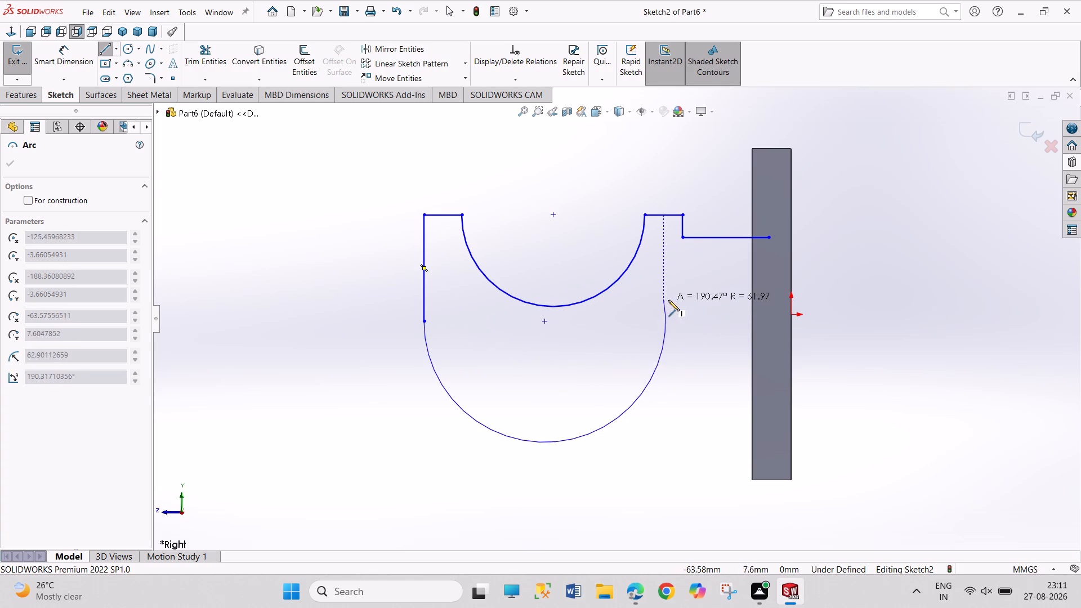
click(685, 308)
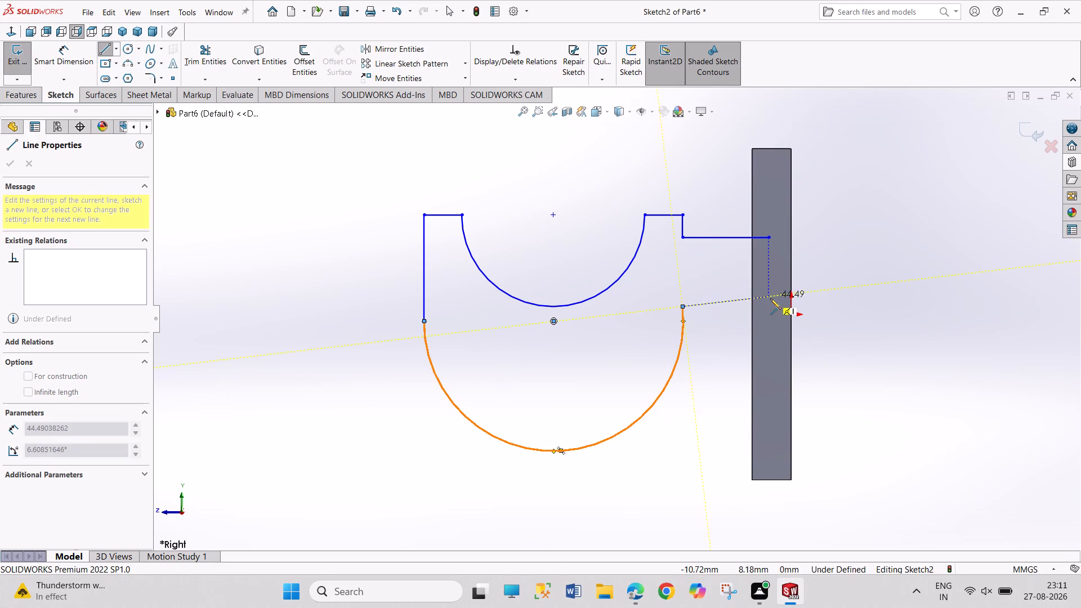
click(770, 307)
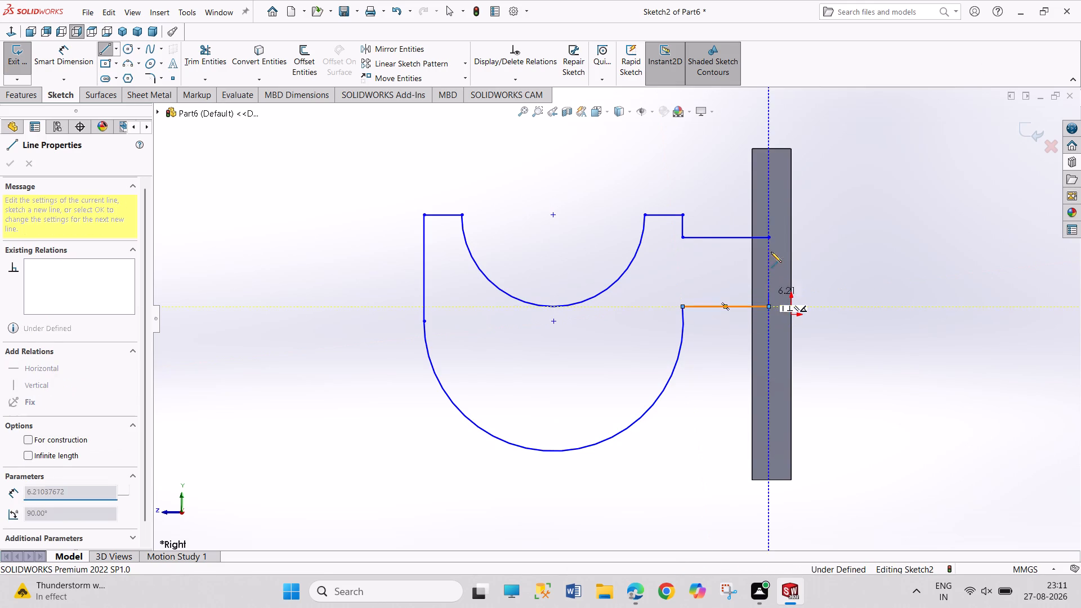
click(770, 237)
right_click(861, 258)
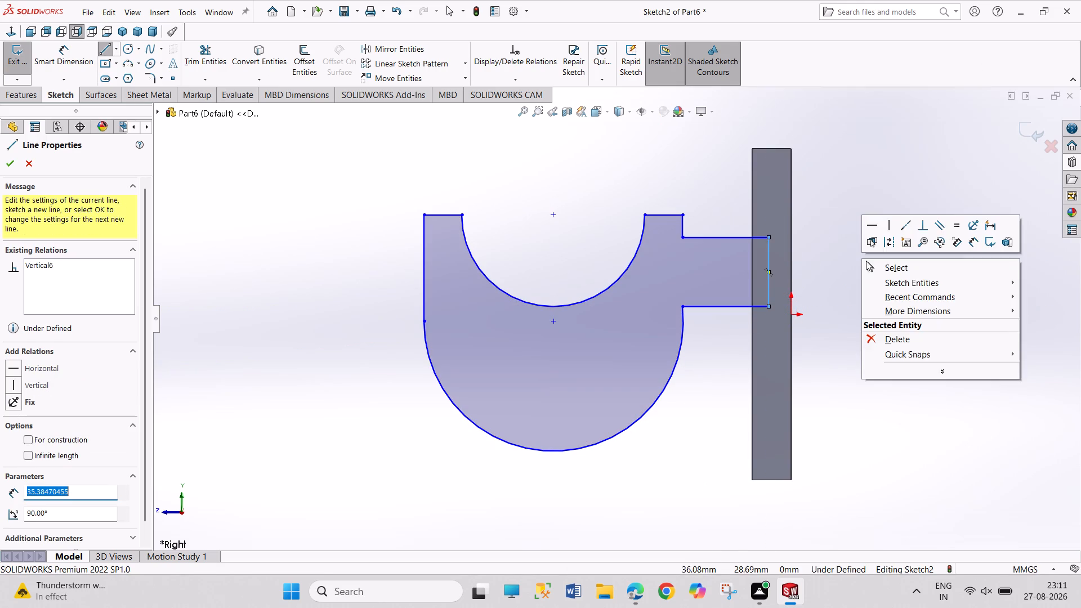
click(872, 270)
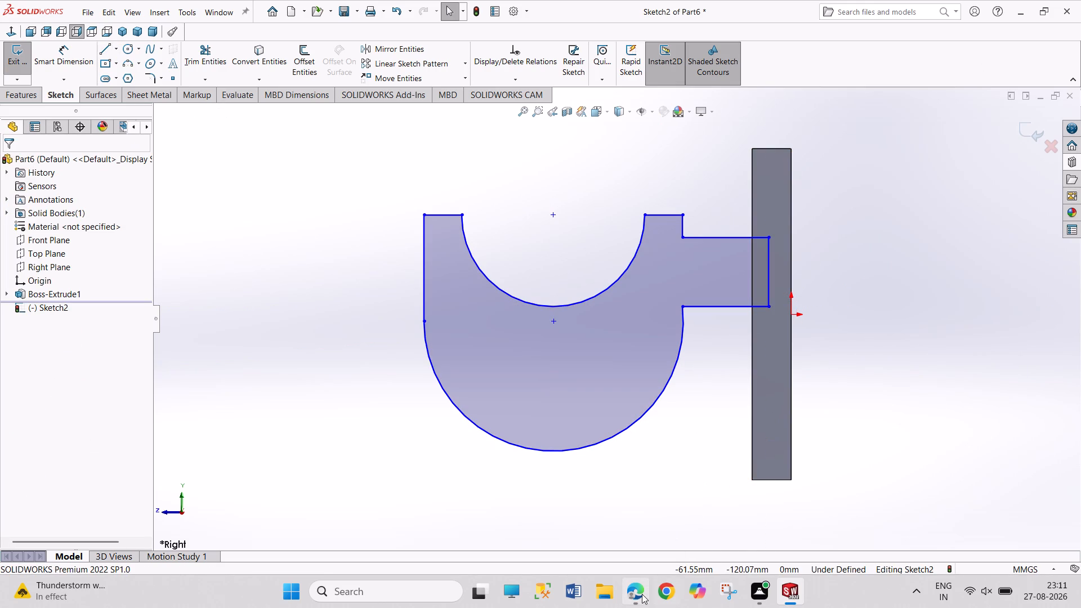
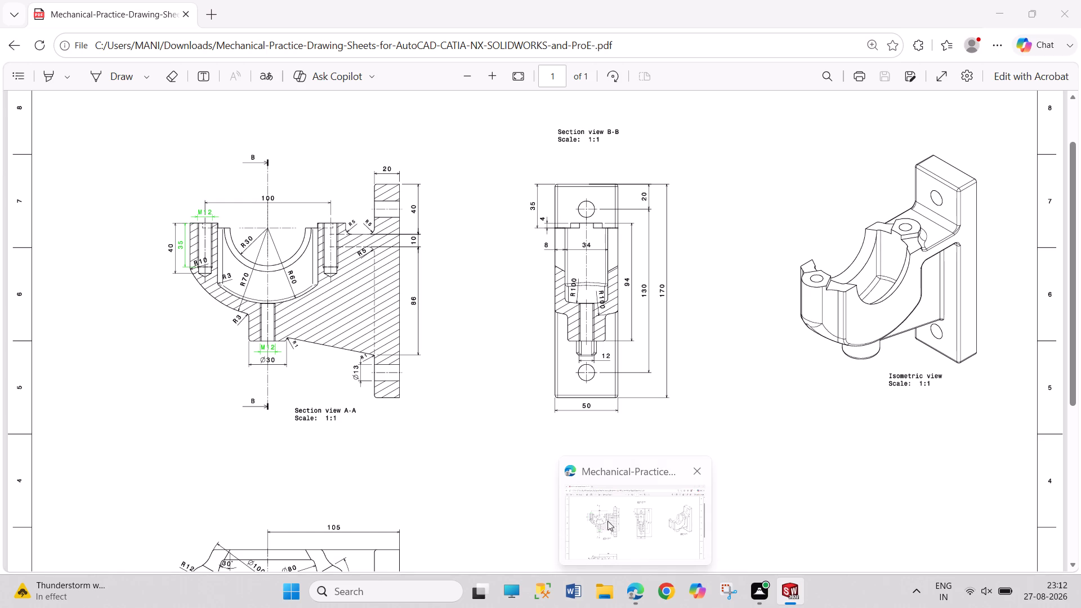
Dimension the radius of the profile's upper inner arc as 70 mm and correct it to 60 mm.
right_drag(285, 446, 336, 330)
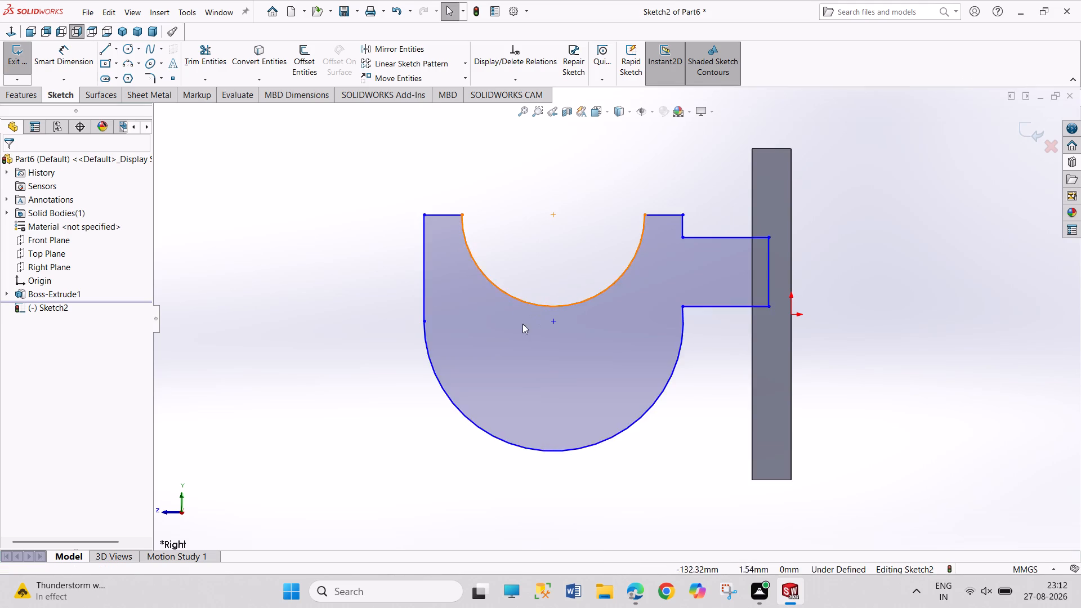
right_drag(300, 445, 312, 265)
click(512, 293)
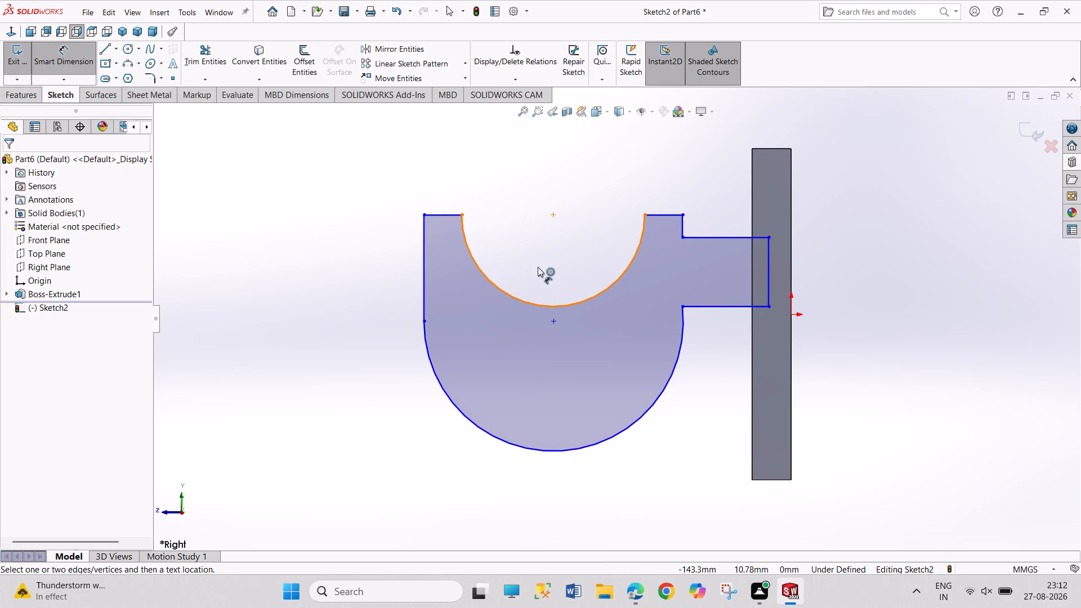
click(542, 261)
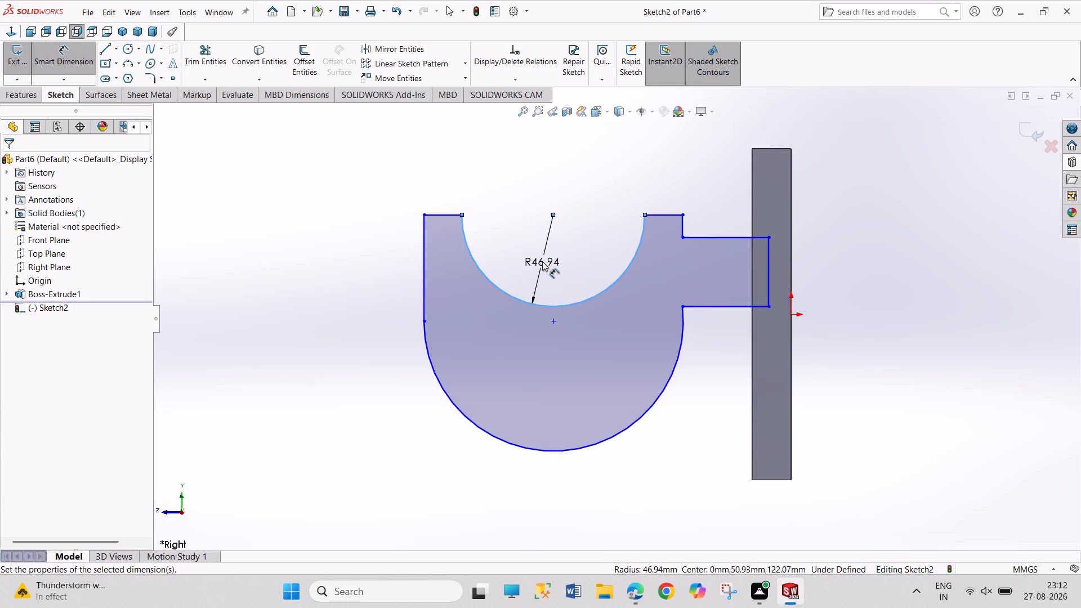
text(70)
key(Return)
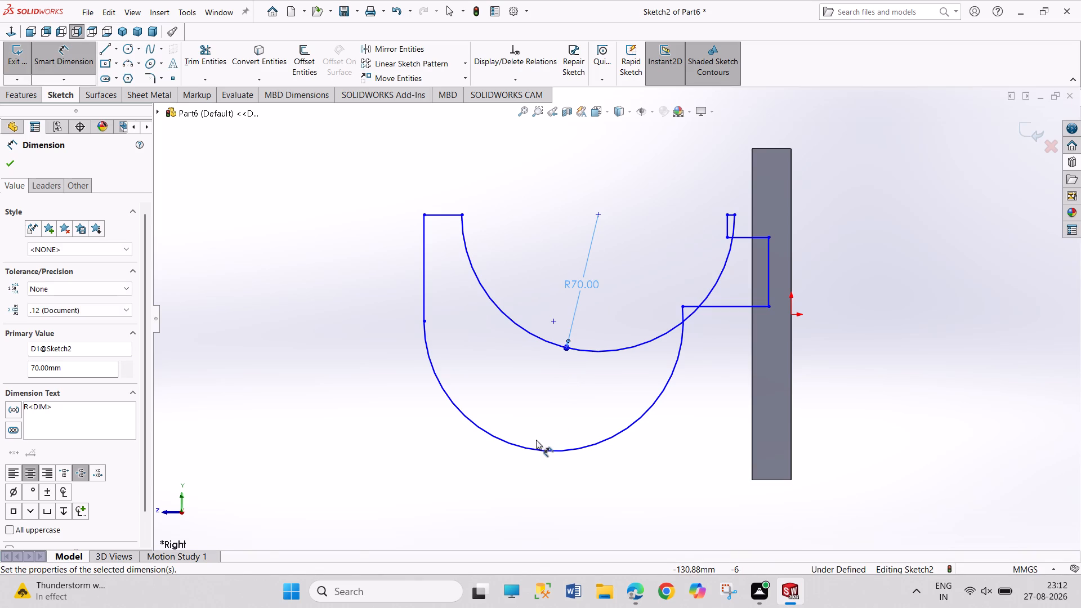
right_click(674, 420)
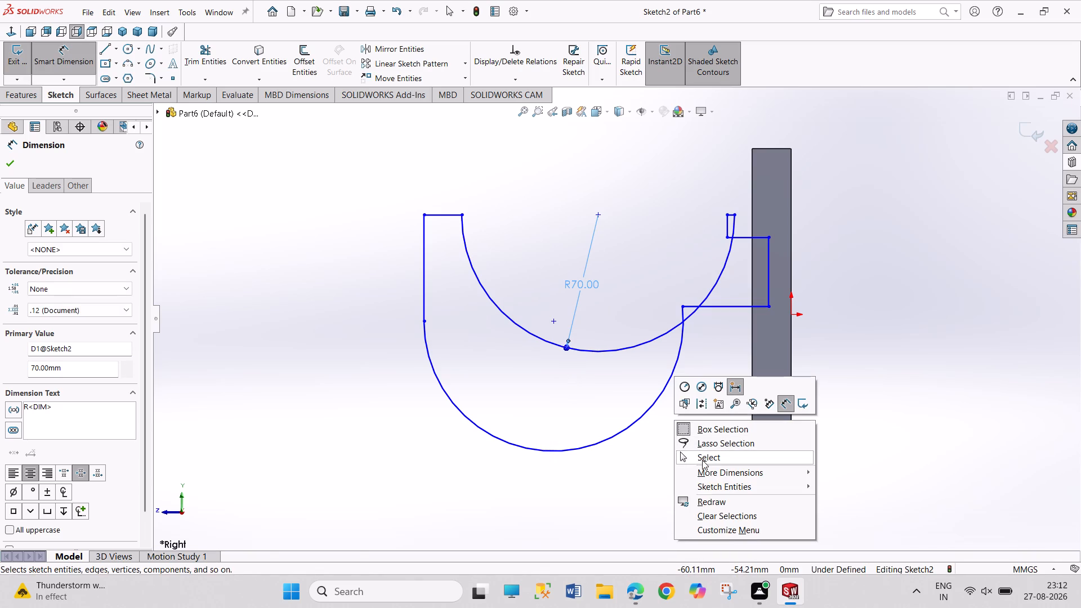
click(702, 460)
double_click(588, 278)
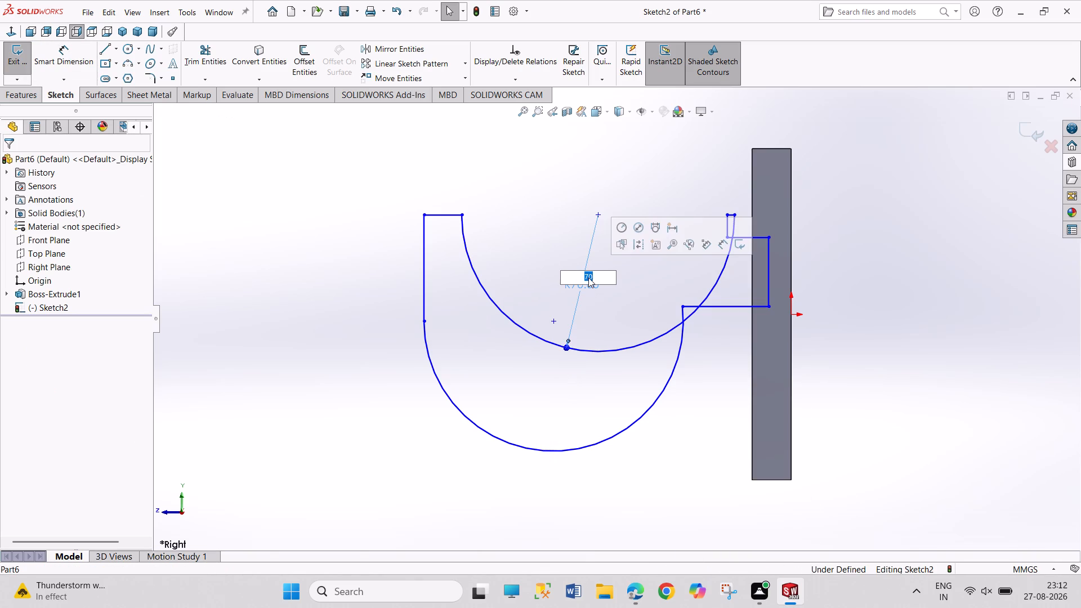
text(60)
key(Return)
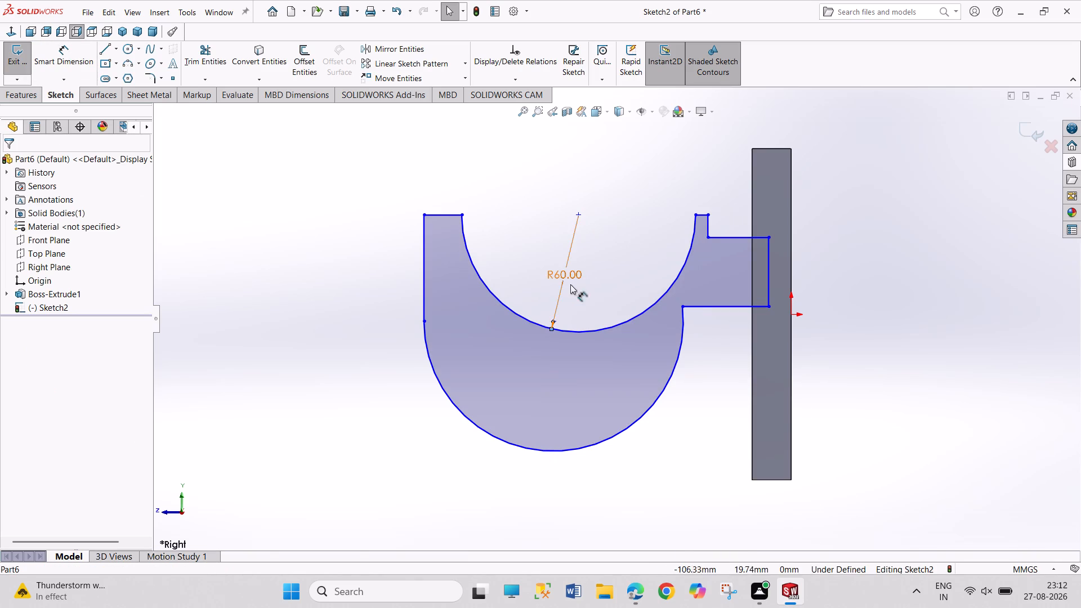
Dimension the profile's large lower arc with a radius of 70 mm.
right_drag(450, 450, 431, 322)
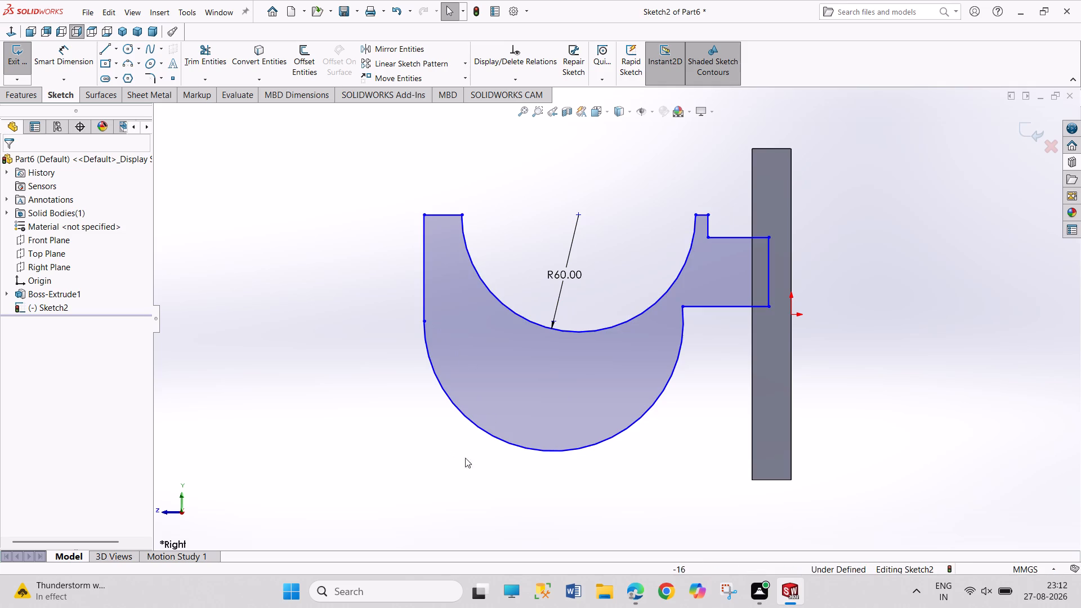
right_drag(425, 458, 407, 324)
click(482, 431)
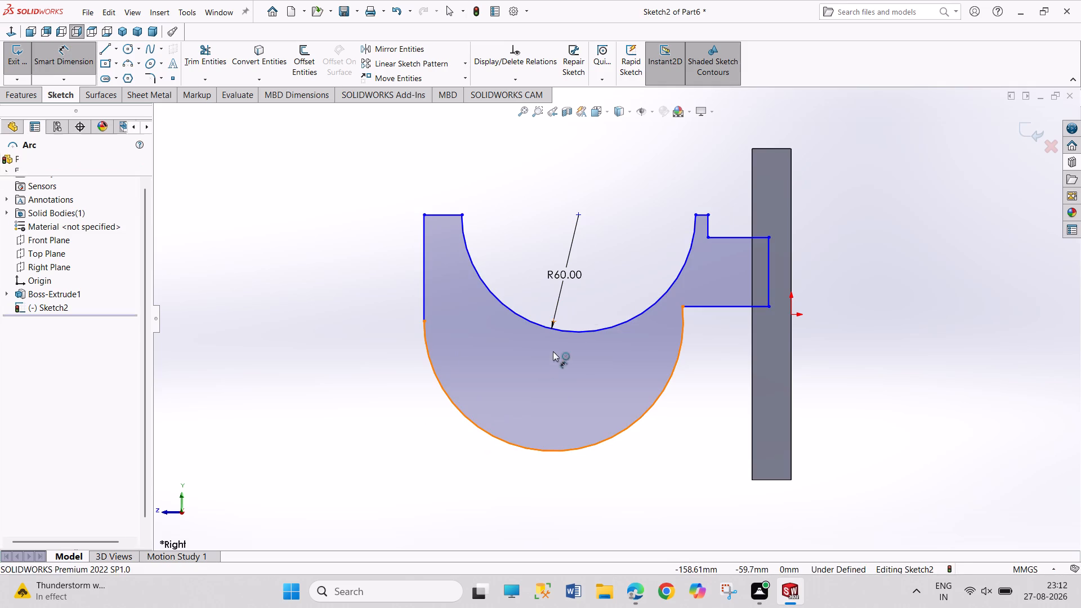
click(629, 267)
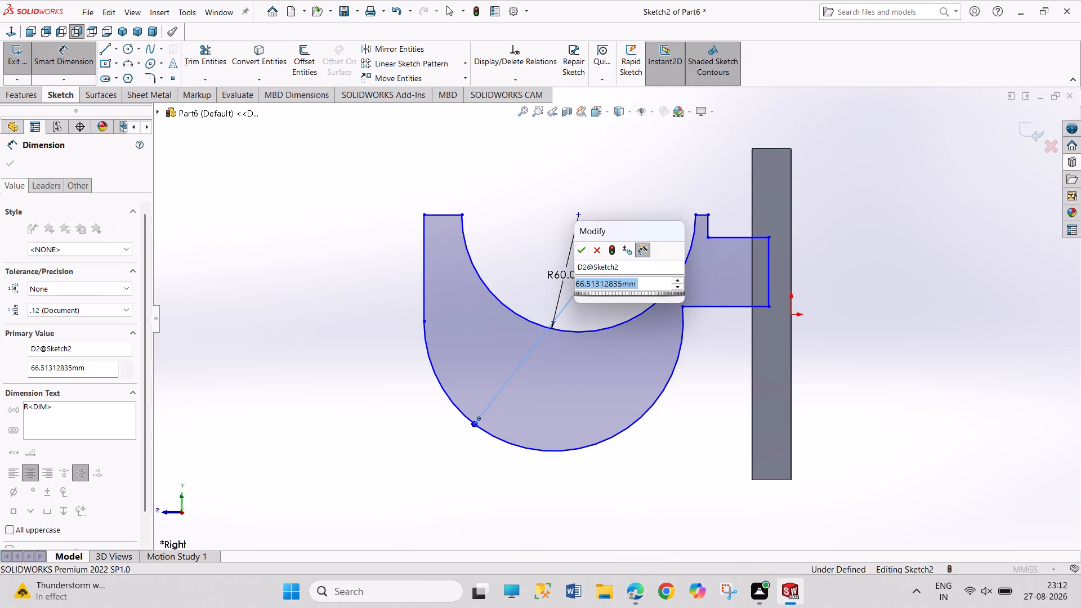
text(70)
key(Return)
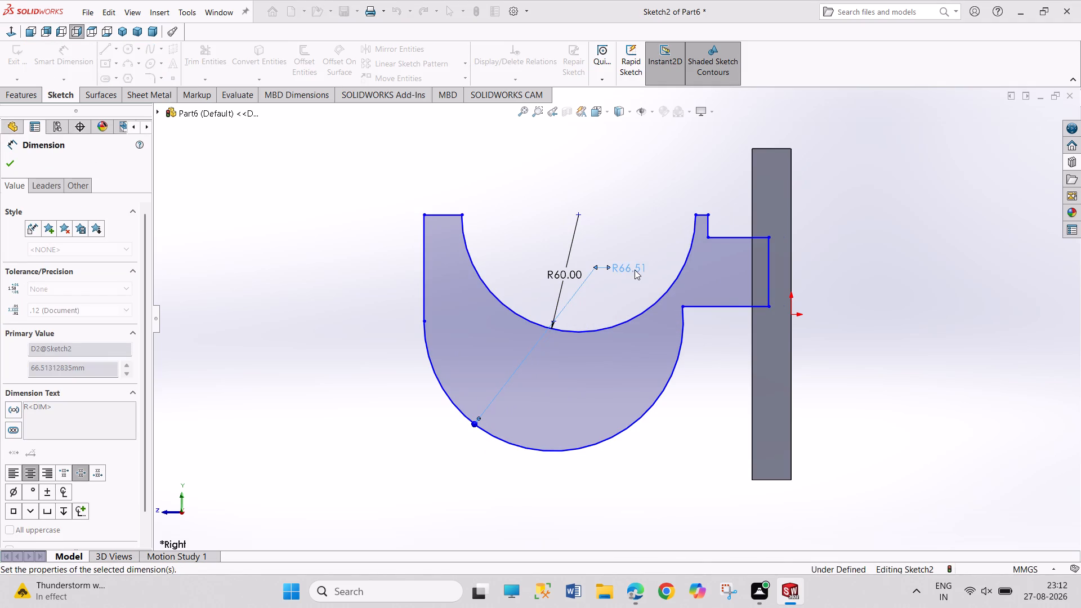
right_click(683, 167)
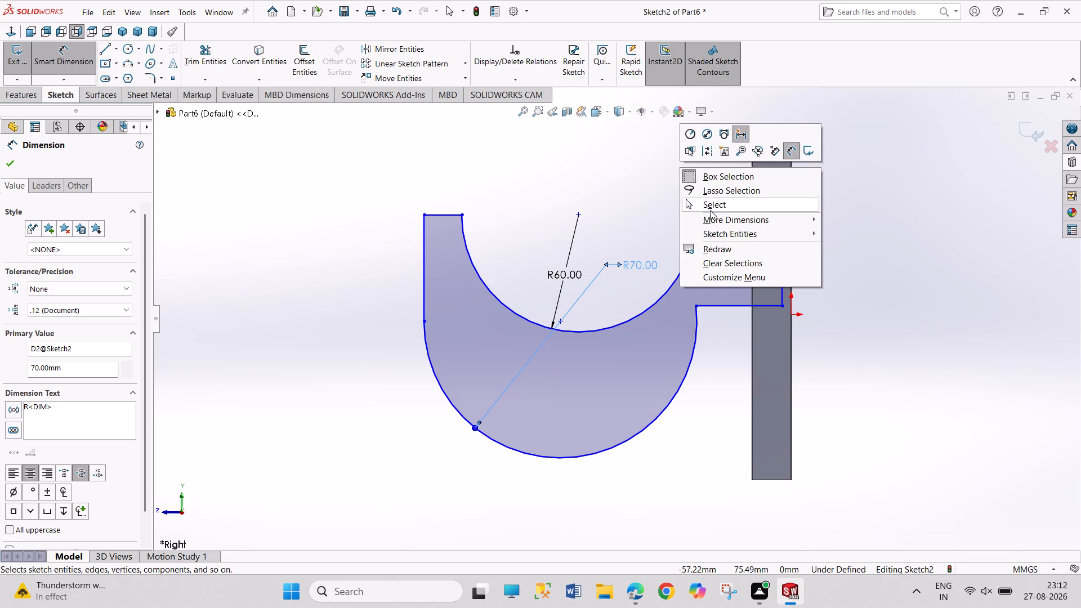
click(710, 205)
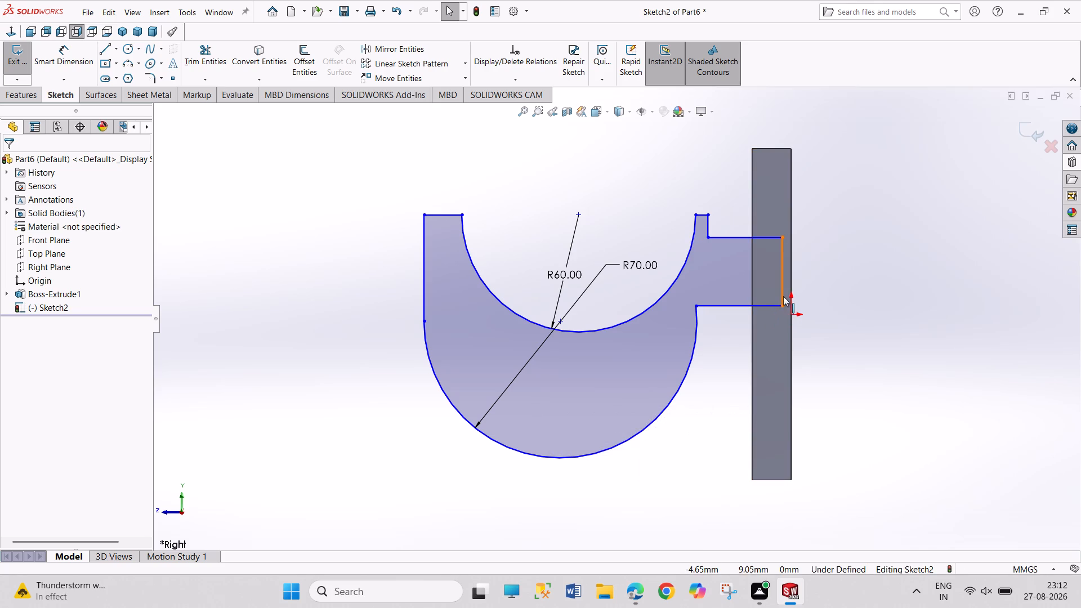
Make the arm's vertical end line collinear with the plate's cradle-side edge.
click(783, 296)
ctrl+click(753, 288)
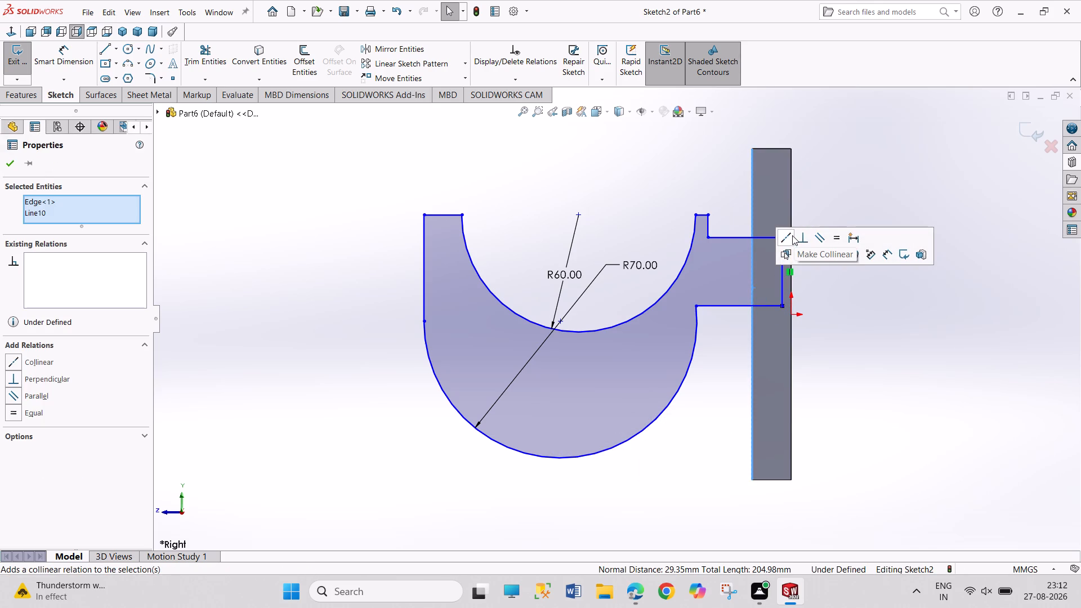
click(792, 235)
drag(880, 355, 882, 362)
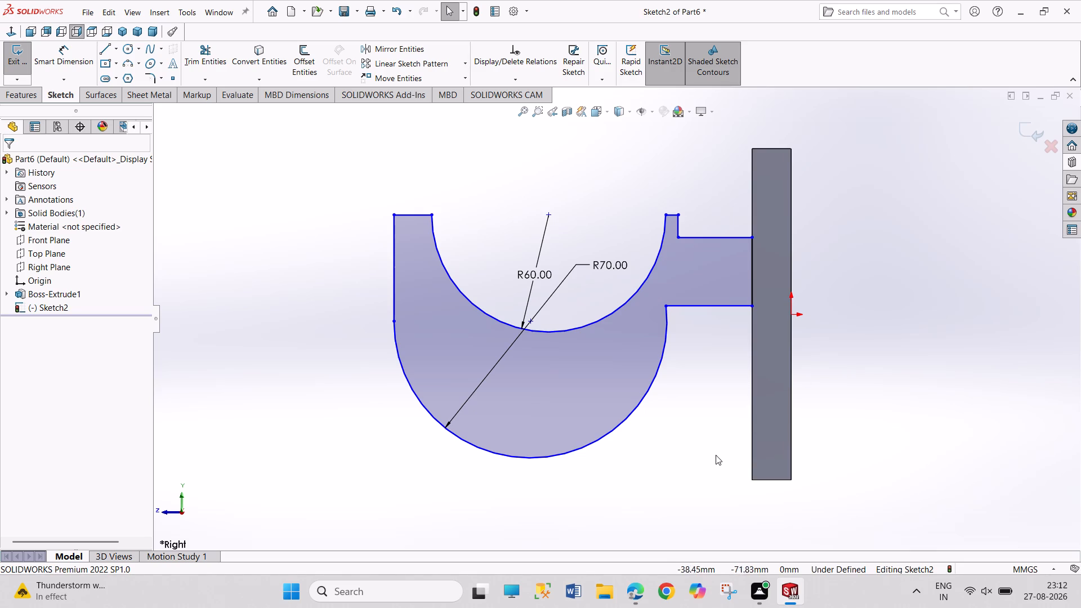
Switch to the drawing PDF in Microsoft Edge, examine the section and front views for the cradle's position, and return to SOLIDWORKS.
right_drag(391, 364, 293, 406)
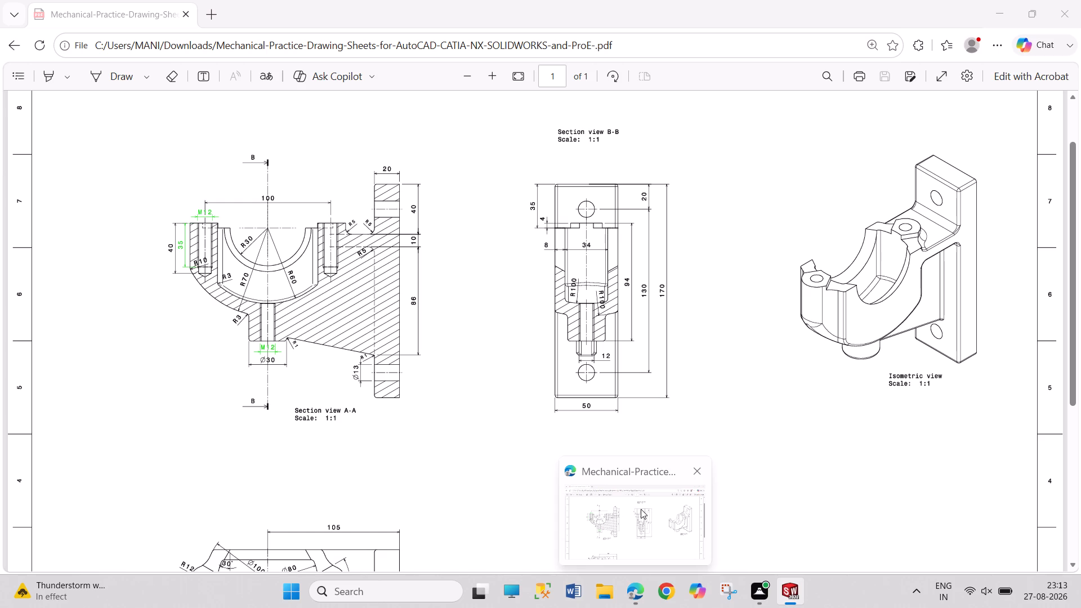
click(641, 509)
scroll(521, 496, down, 3)
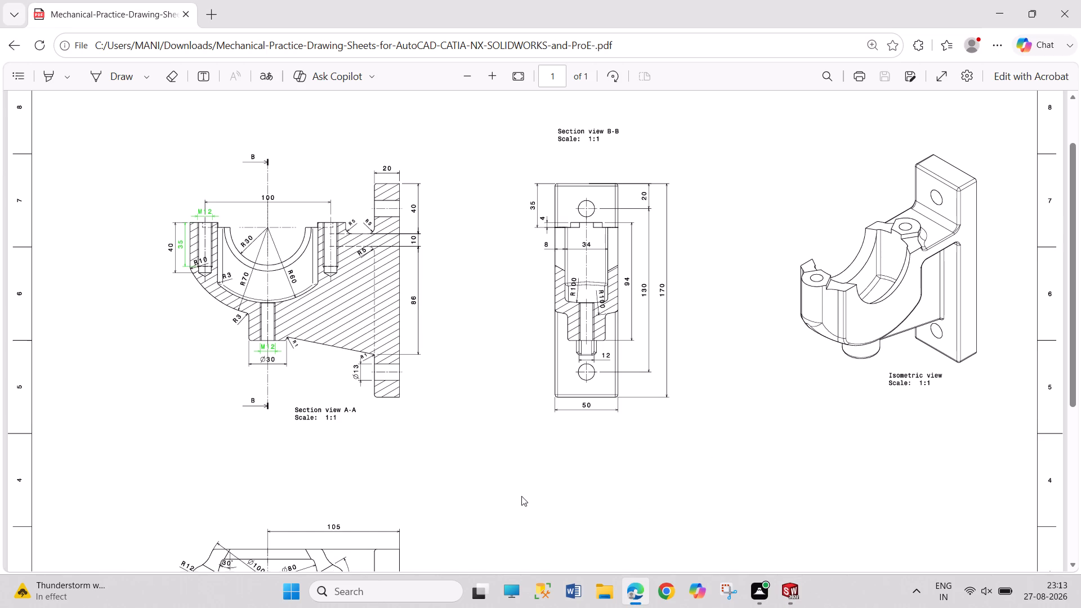
scroll(521, 496, down, 2)
scroll(521, 496, up, 4)
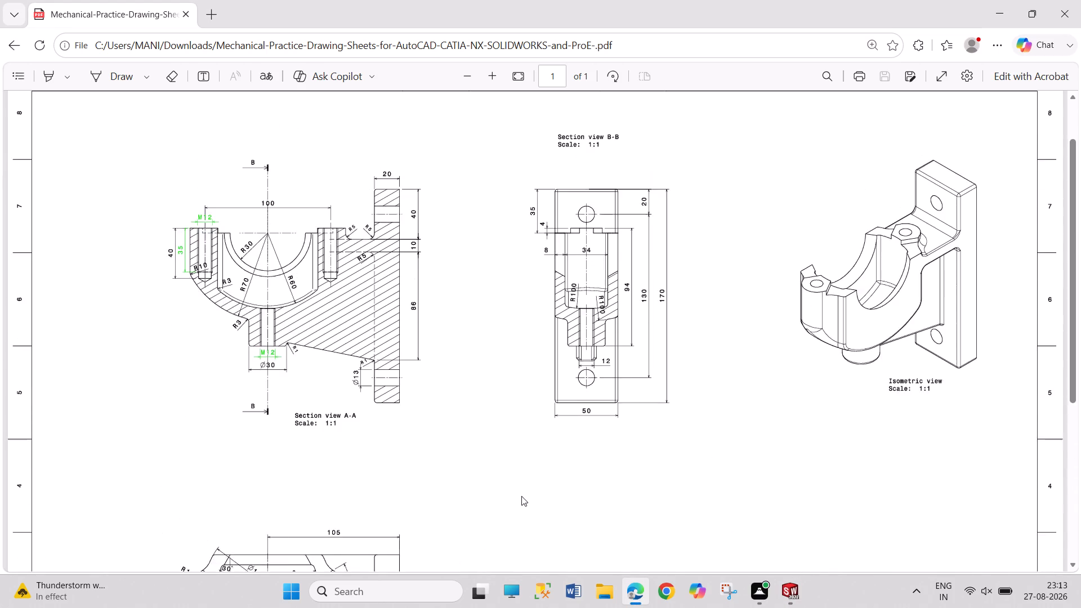
scroll(521, 496, down, 2)
scroll(522, 496, up, 3)
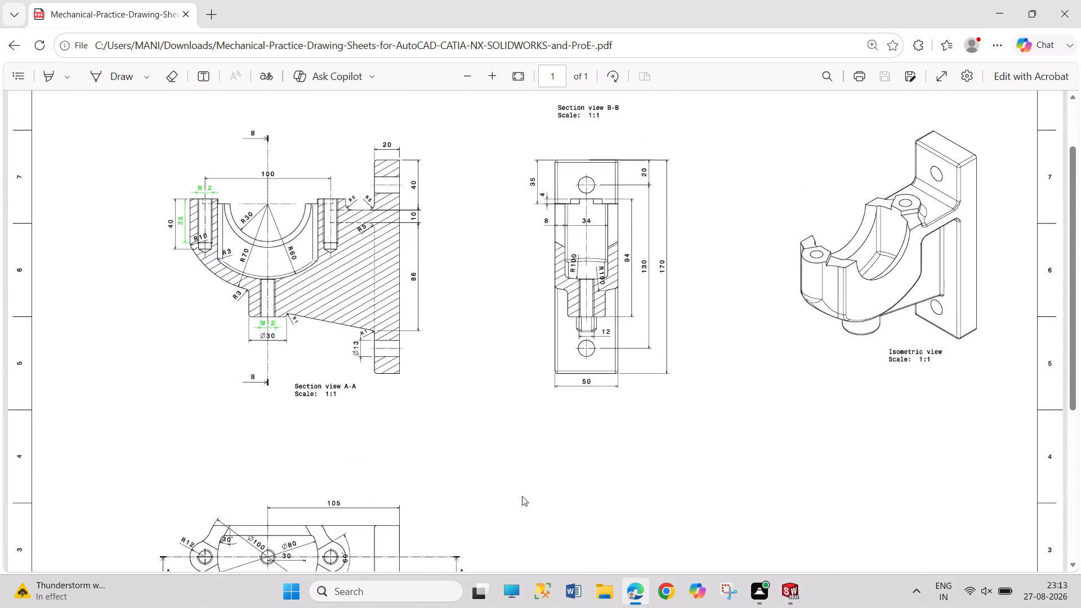
click(784, 579)
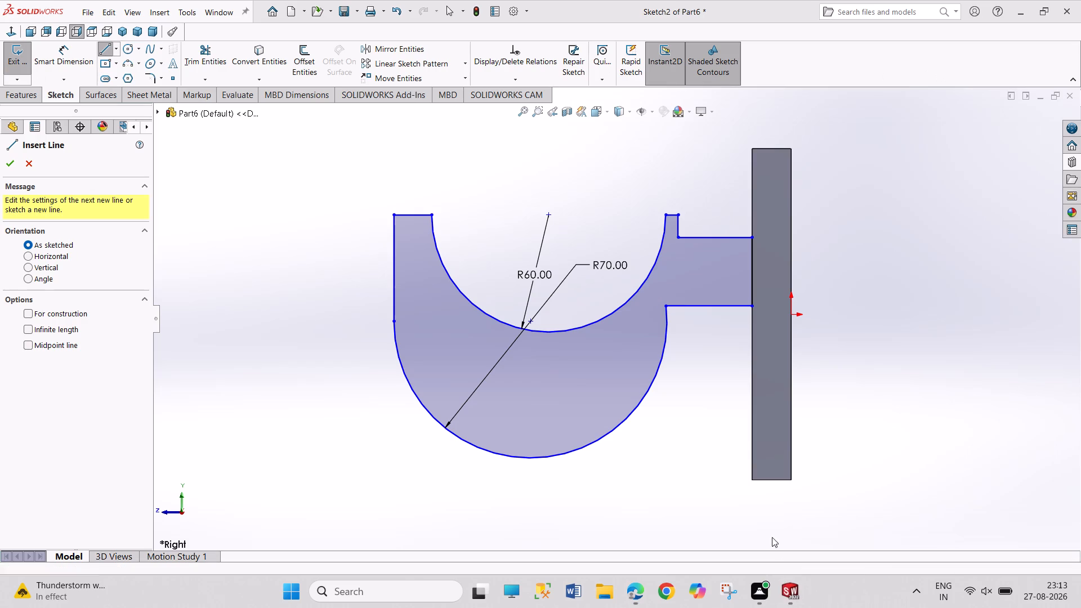
Dimension the horizontal distance from the upper arc's centre to the plate's outer back face as 105 mm.
right_drag(674, 522, 713, 349)
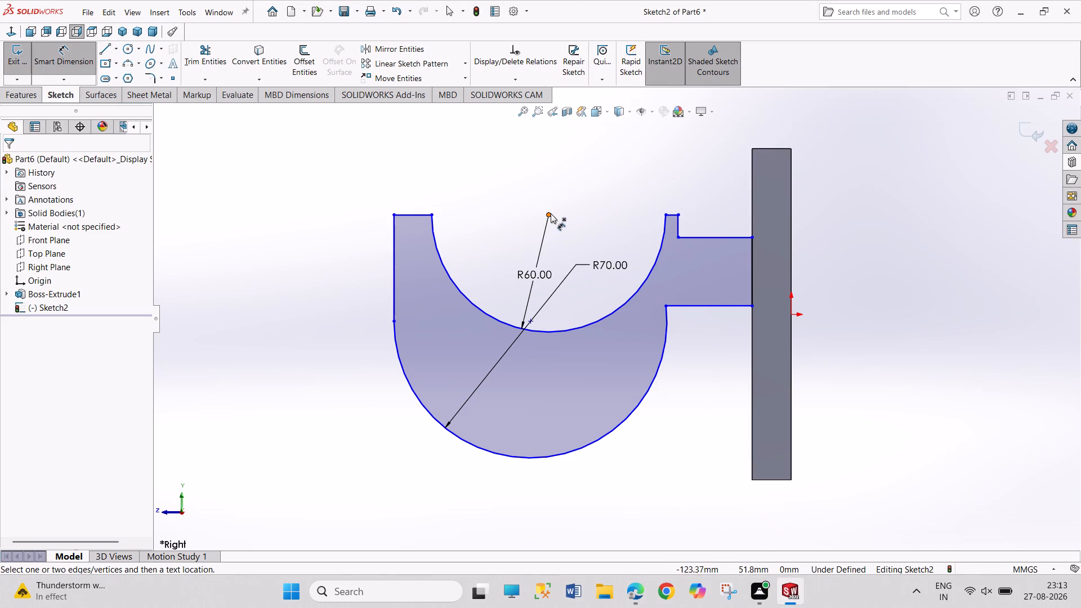
click(551, 213)
click(792, 149)
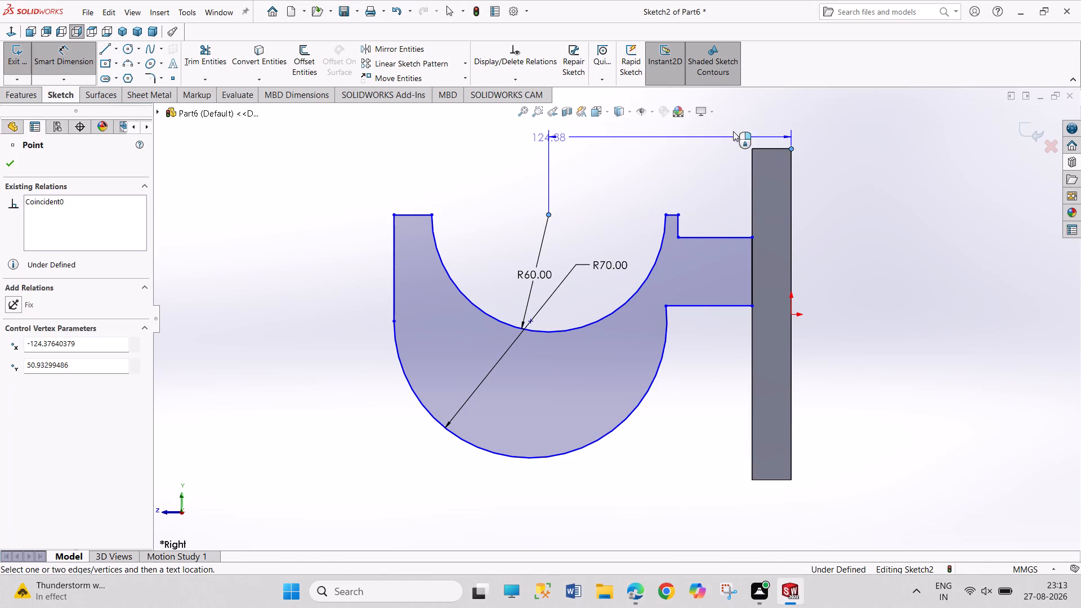
click(712, 129)
text(105)
key(Return)
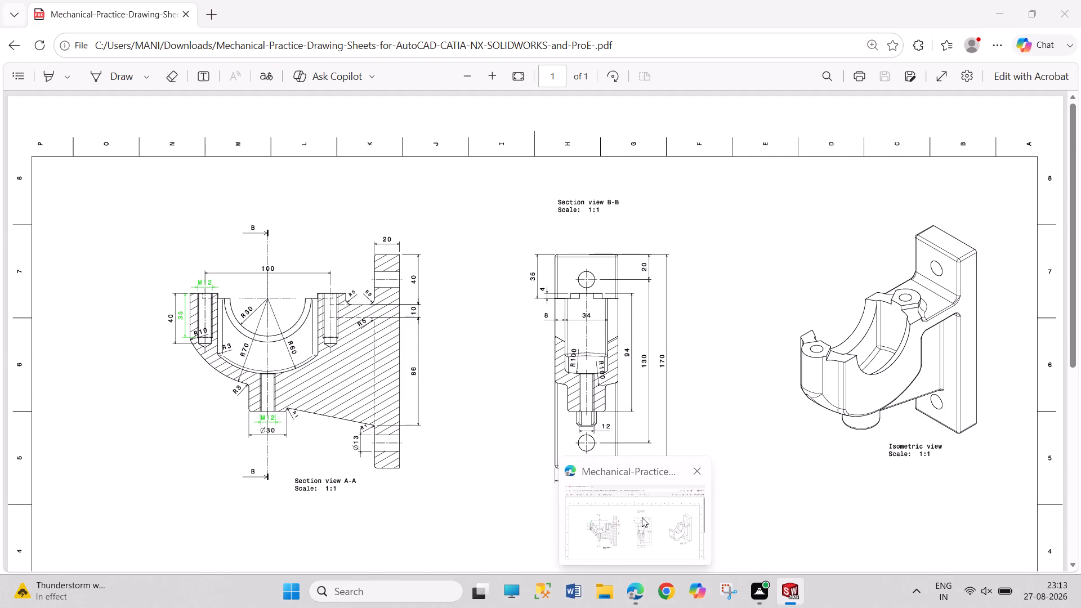
Examine the section and front views in the Microsoft Edge PDF for the remaining profile dimensions and return to the SOLIDWORKS sketch.
click(642, 517)
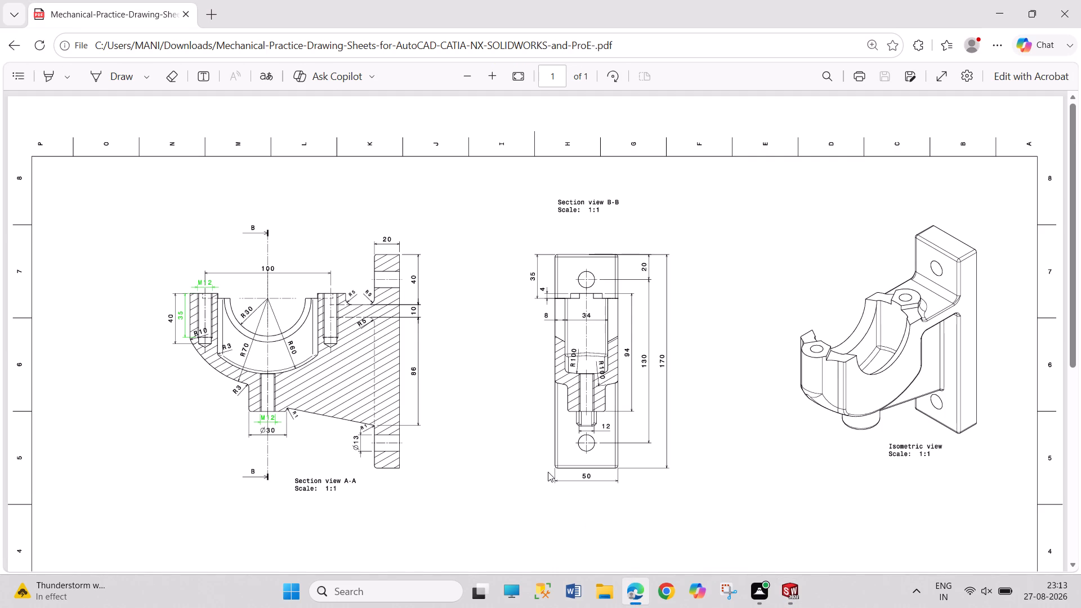
scroll(548, 472, down, 3)
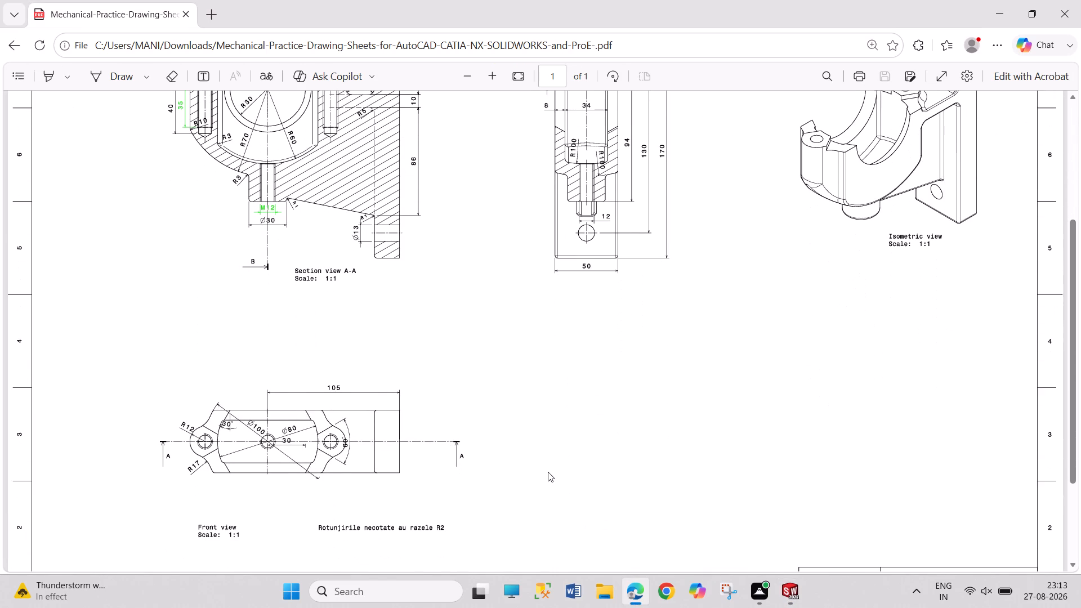
scroll(548, 472, up, 2)
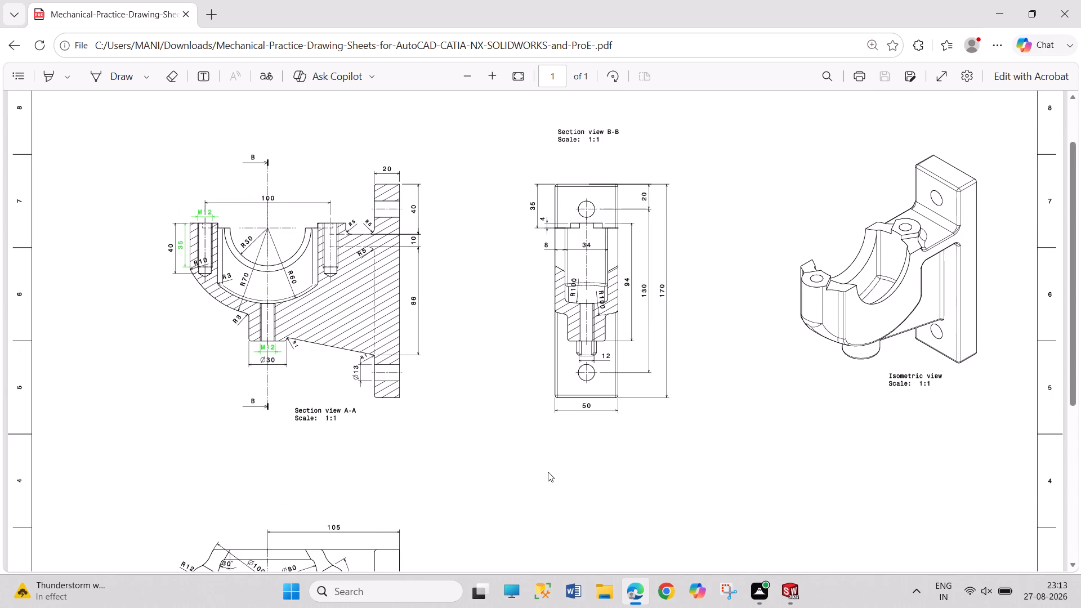
scroll(548, 472, down, 2)
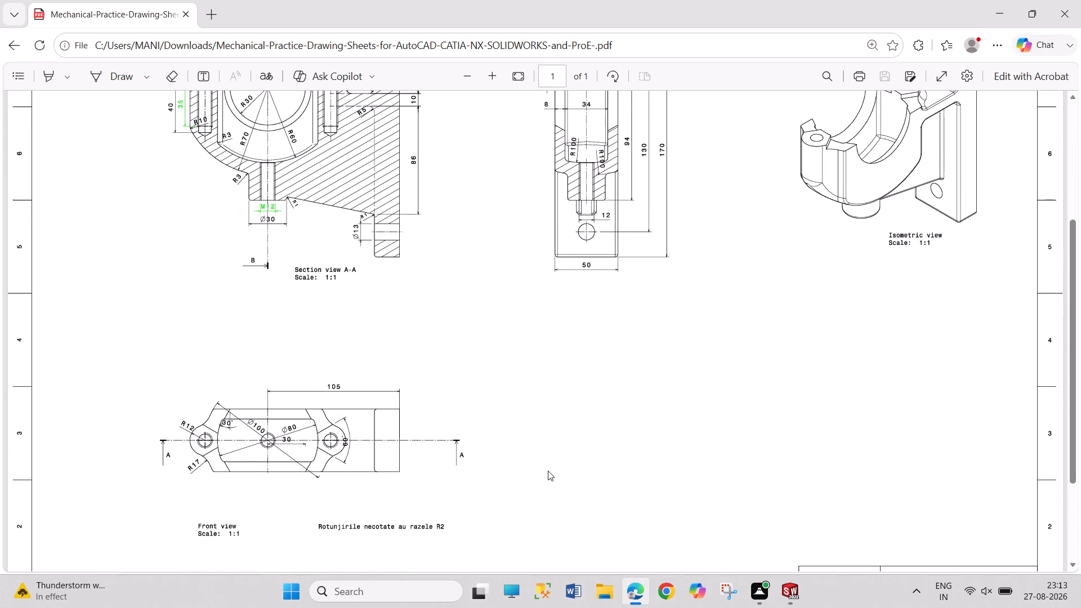
scroll(548, 471, up, 1)
scroll(548, 471, down, 1)
scroll(548, 471, up, 2)
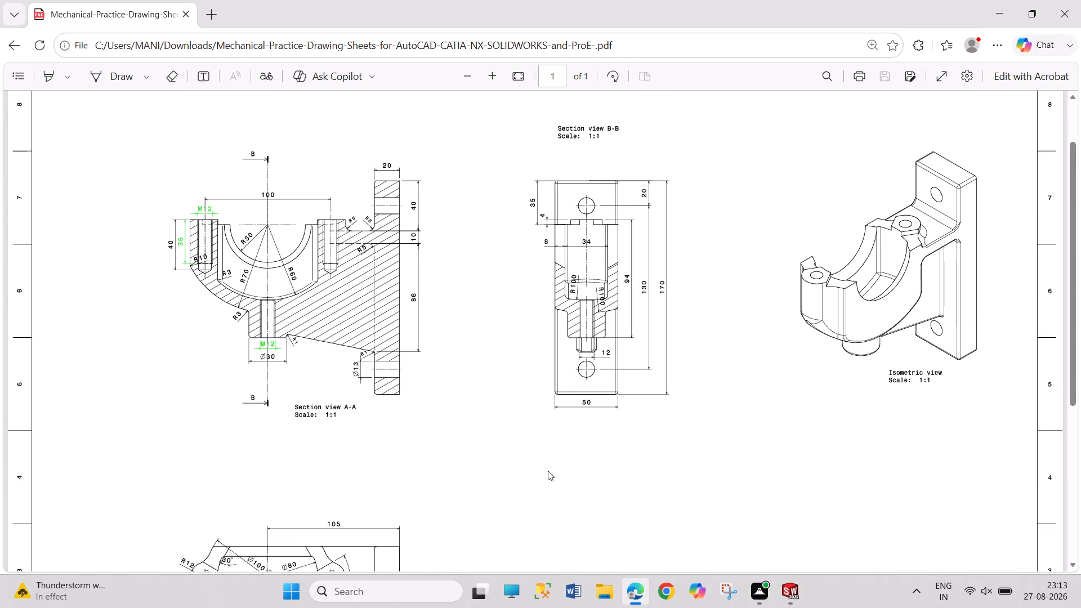
scroll(548, 471, up, 1)
click(790, 587)
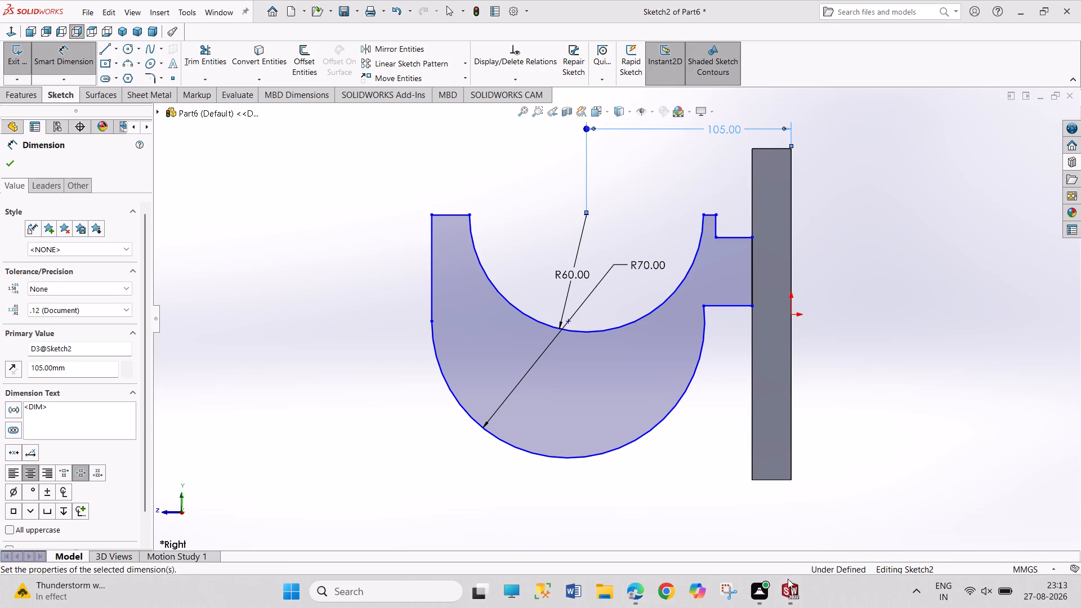
right_click(725, 499)
click(741, 526)
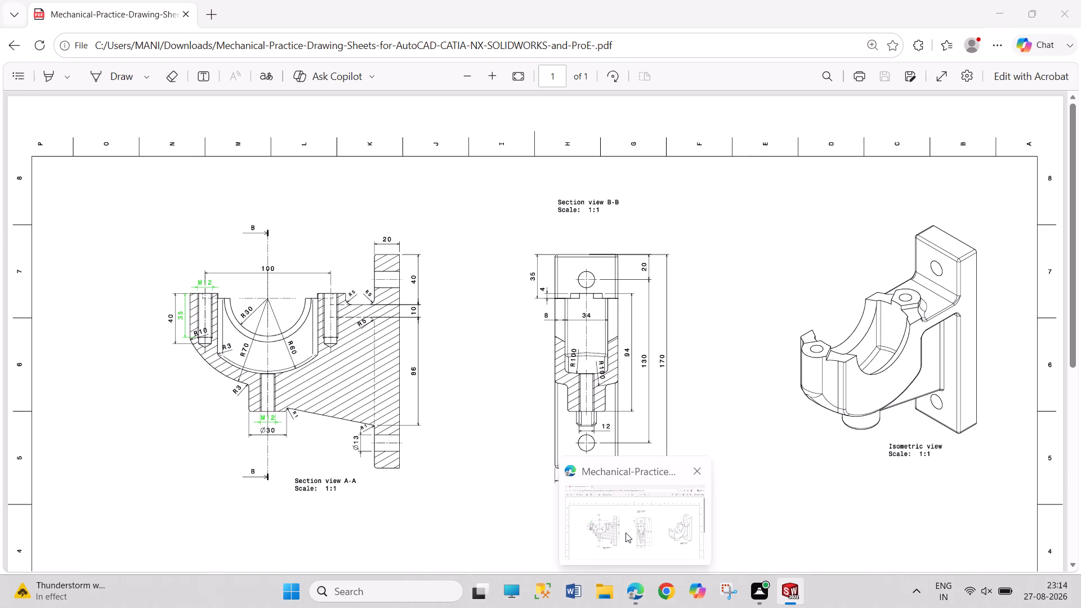
Dimension the vertical line at the cradle's free outer end with a length of 40 mm.
right_drag(270, 423, 274, 424)
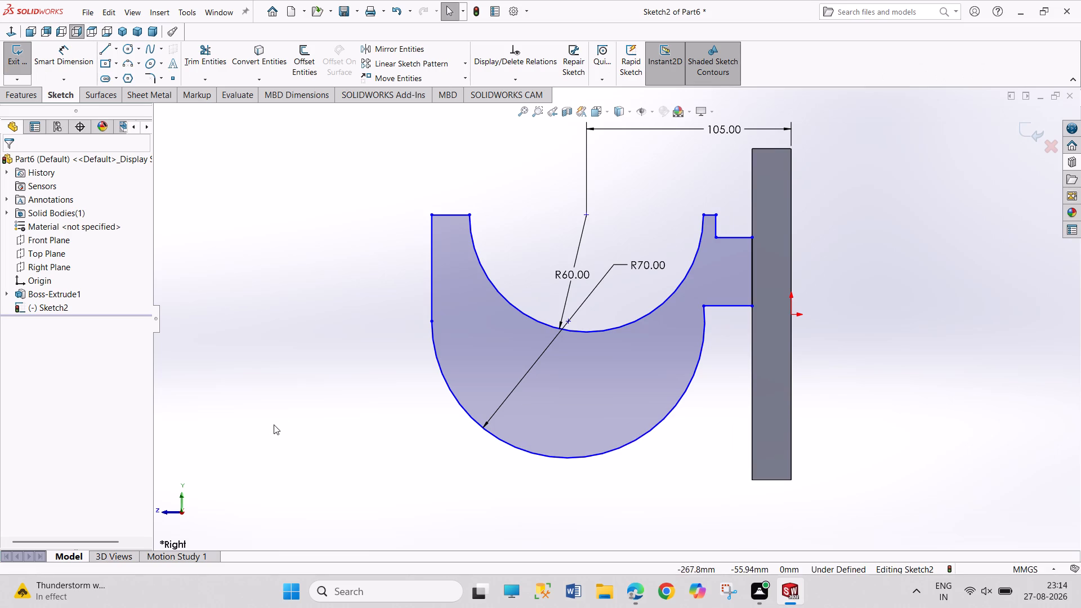
right_drag(274, 424, 319, 262)
click(429, 285)
click(381, 284)
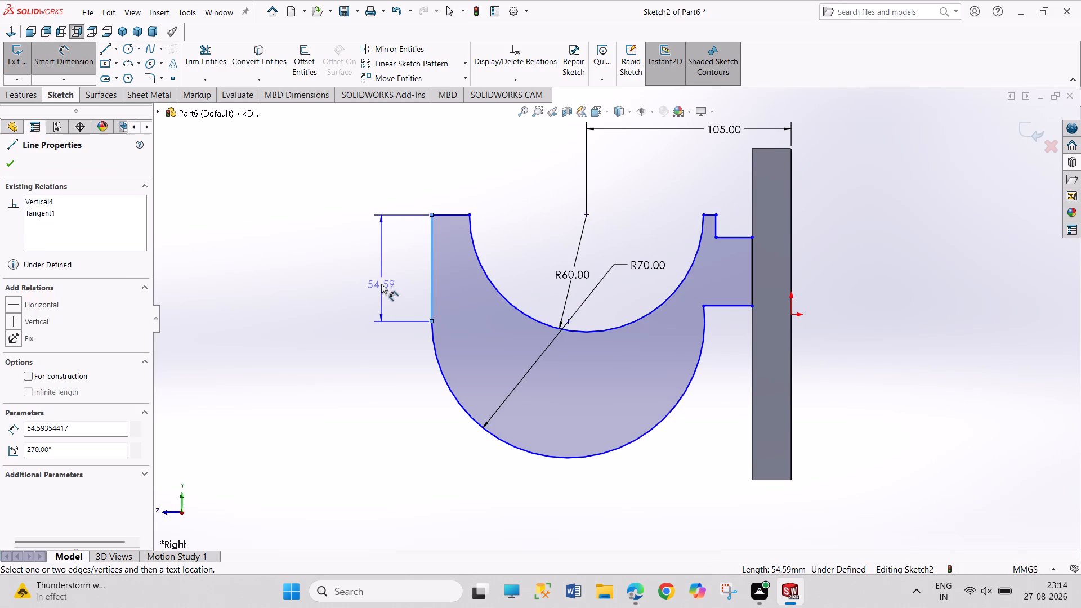
text(40)
key(Return)
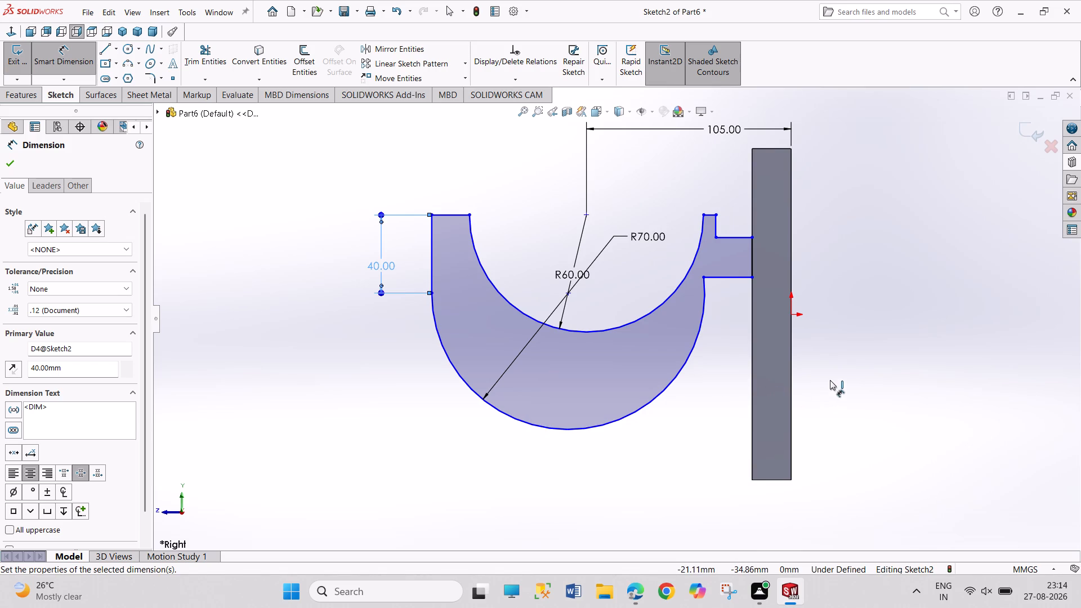
right_click(831, 379)
click(841, 414)
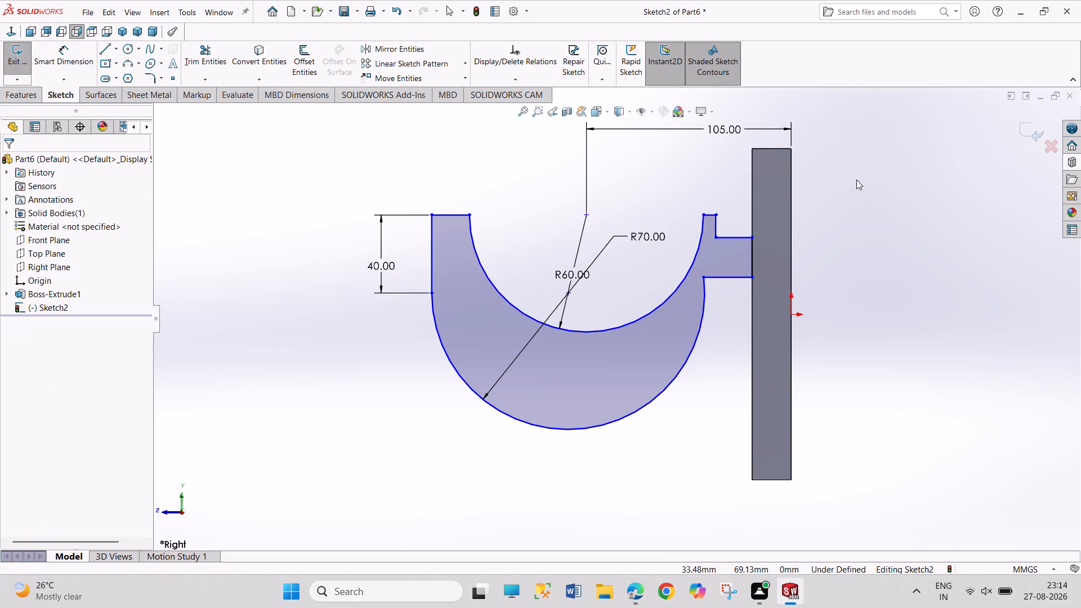
Add a vertical relation between the inner end of the arm's lower edge and the plate-side end of the R60 arc.
click(702, 277)
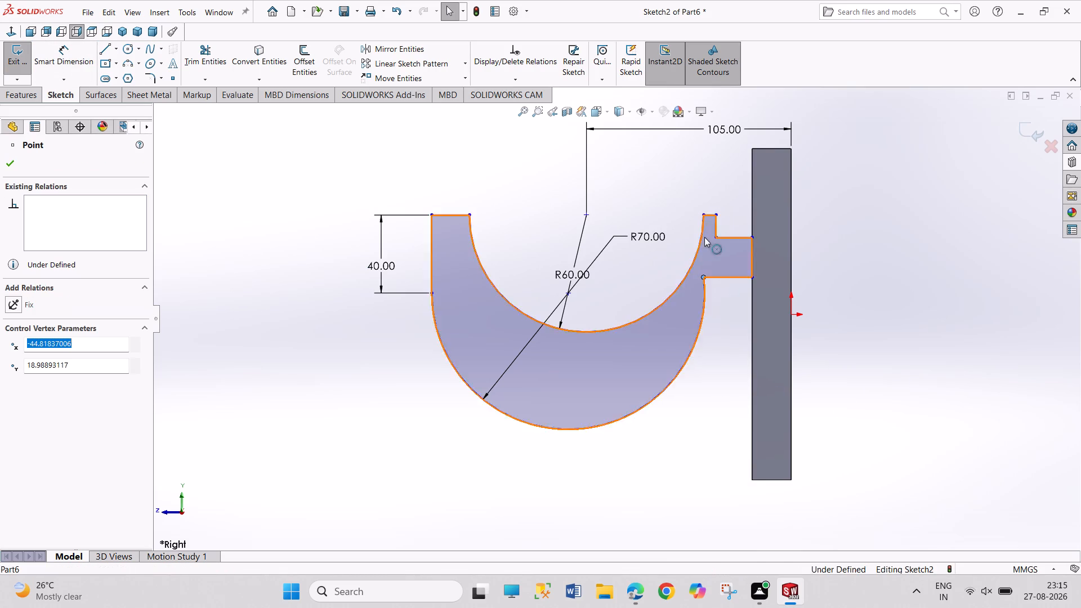
ctrl+click(704, 216)
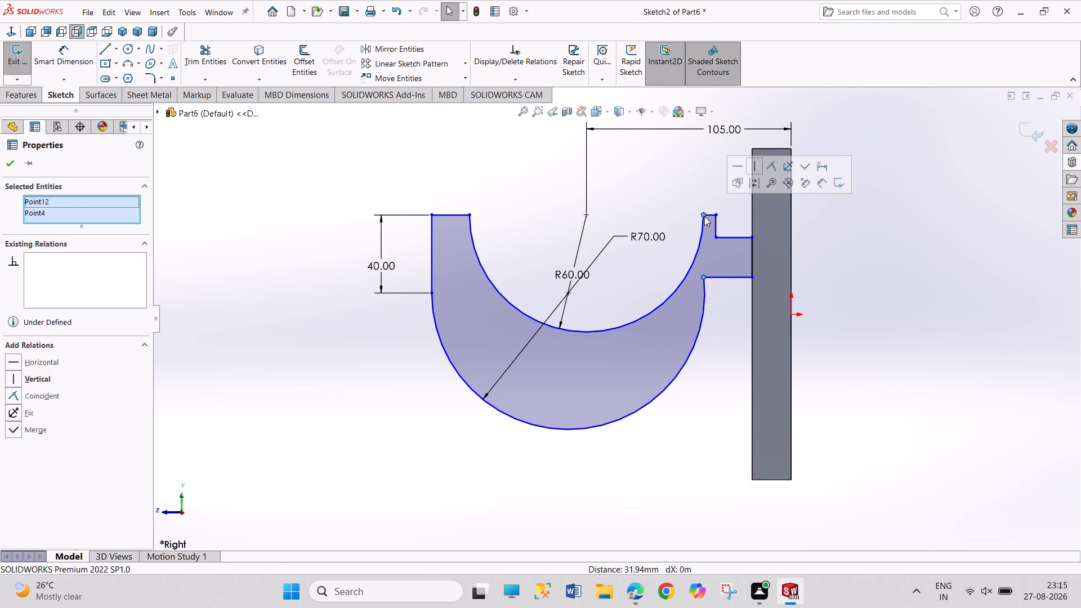
click(757, 168)
click(837, 235)
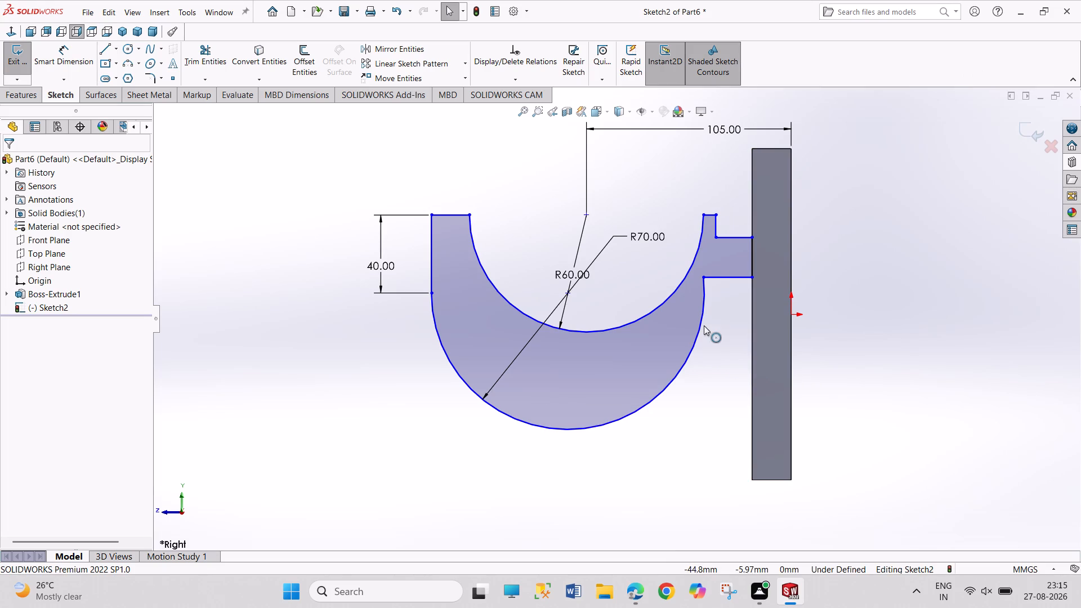
Delete the lower R70 arc of the cradle together with its radius dimension.
right_click(704, 323)
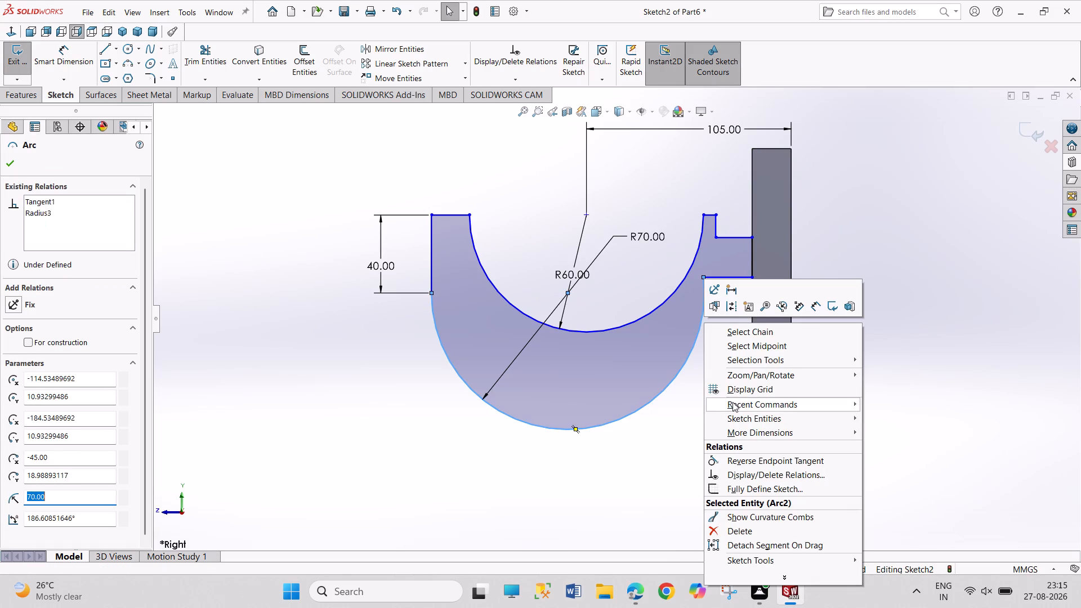
click(713, 529)
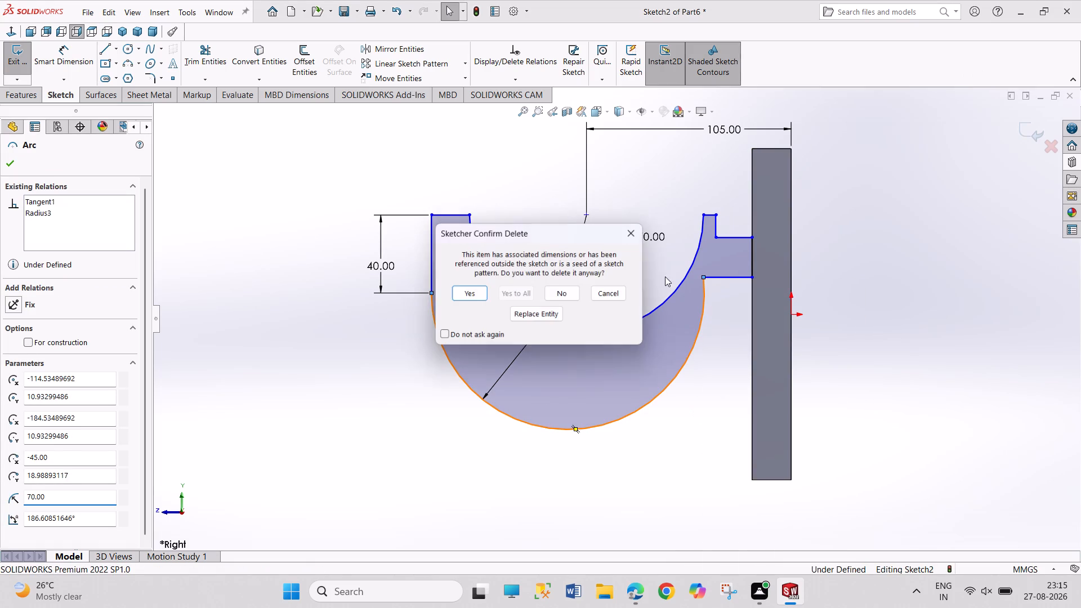
click(479, 292)
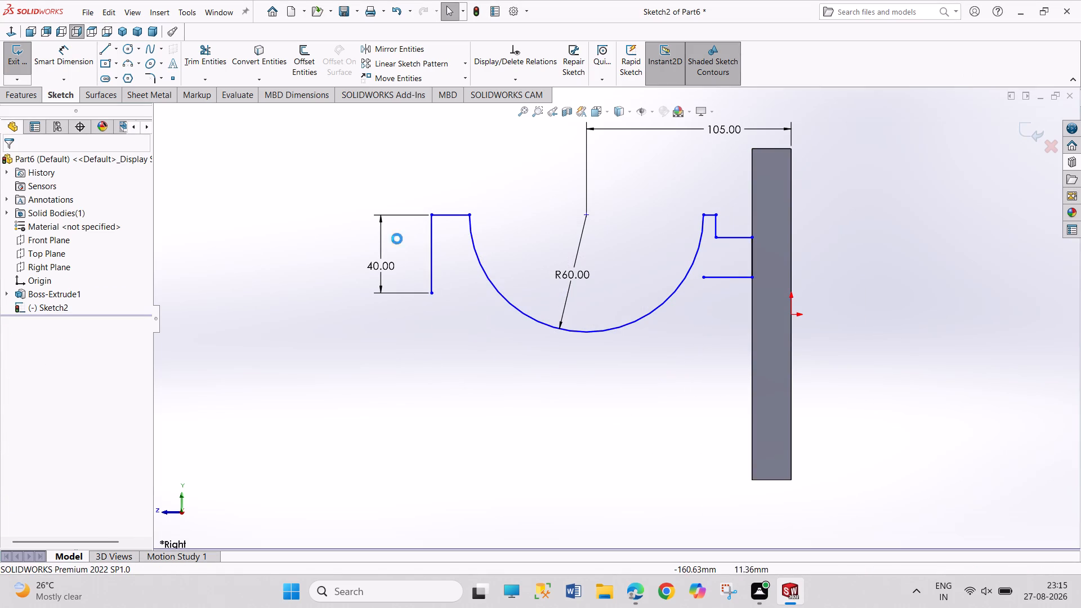
Sketch a vertical line about 36.5 mm down from the arm's lower inner corner, continuing as an arc of about 72.7 mm radius to the 40 mm line's lower end.
click(102, 47)
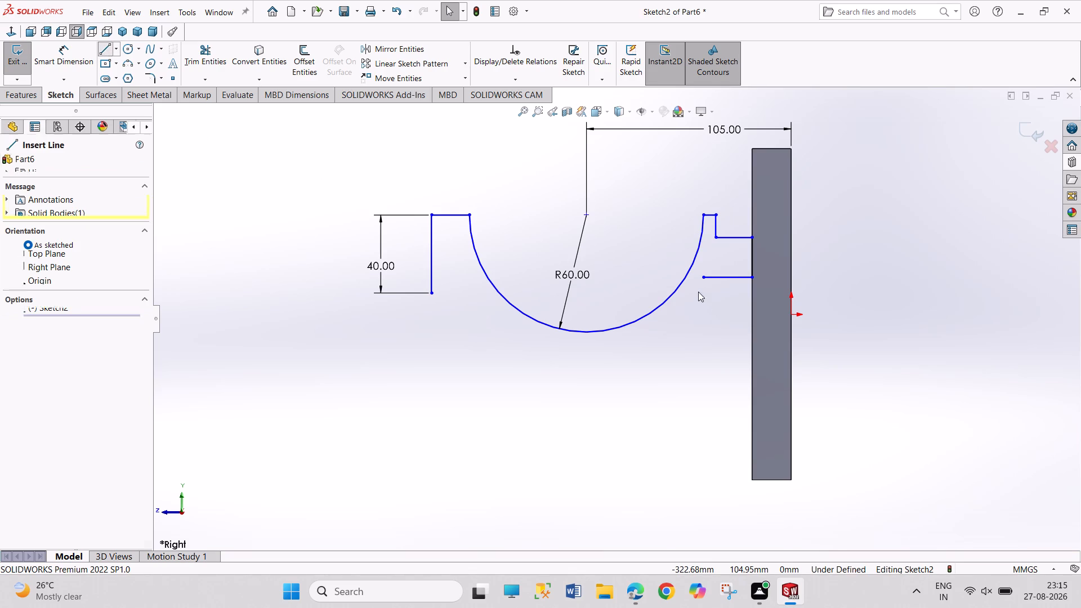
click(705, 277)
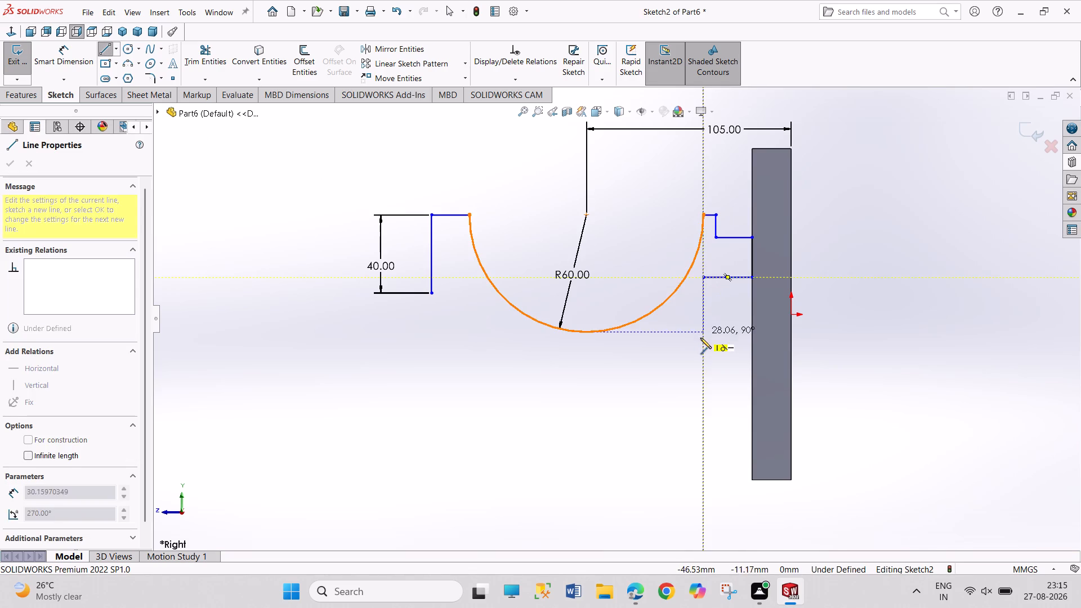
click(700, 348)
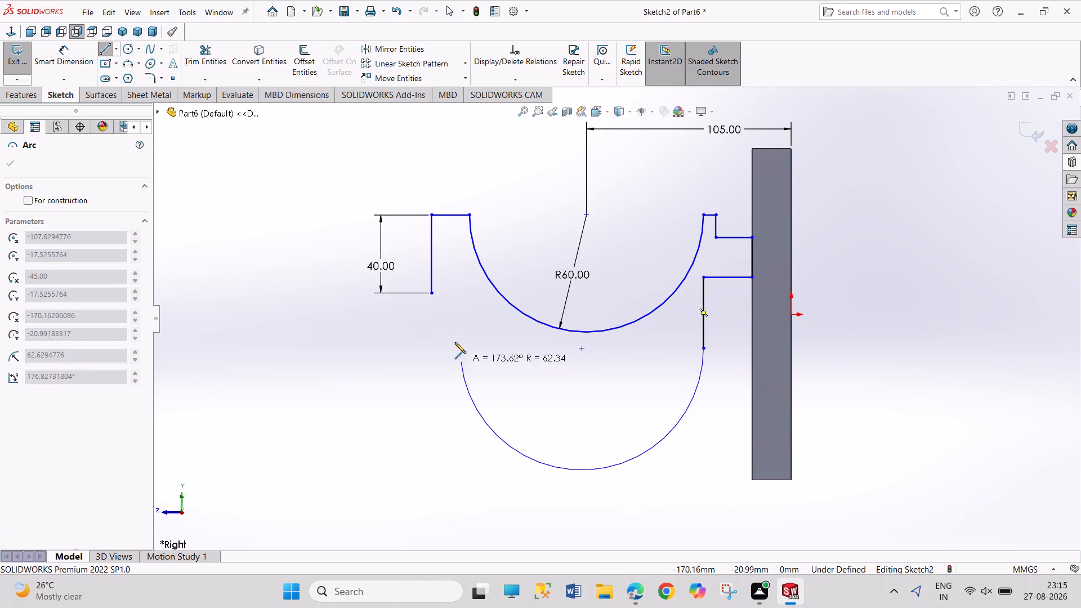
click(434, 293)
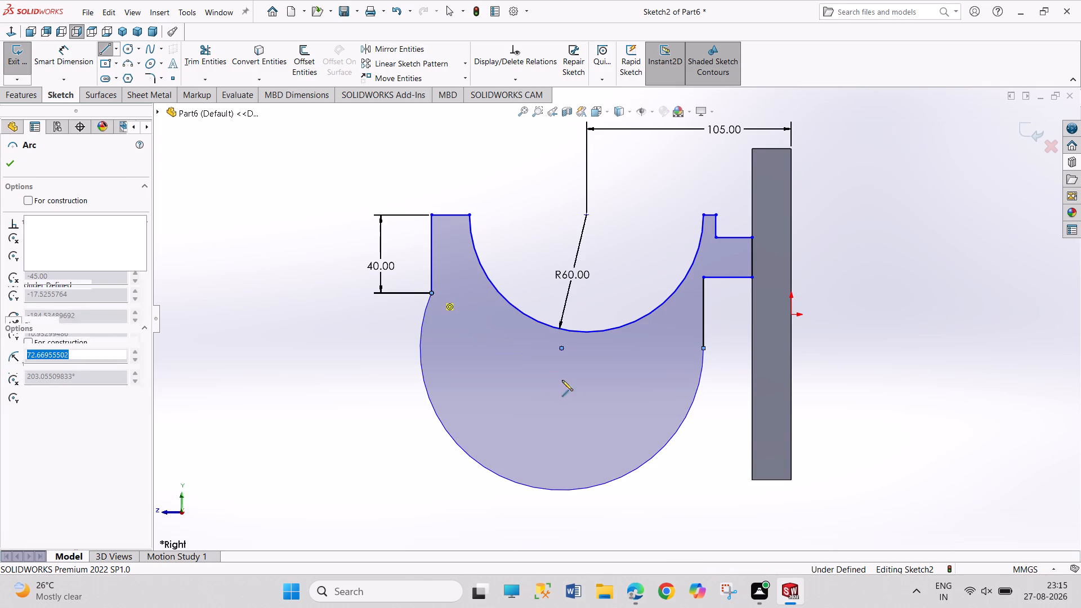
Dimension the new lower cradle arc with a radius of 70 mm.
right_drag(600, 435, 672, 263)
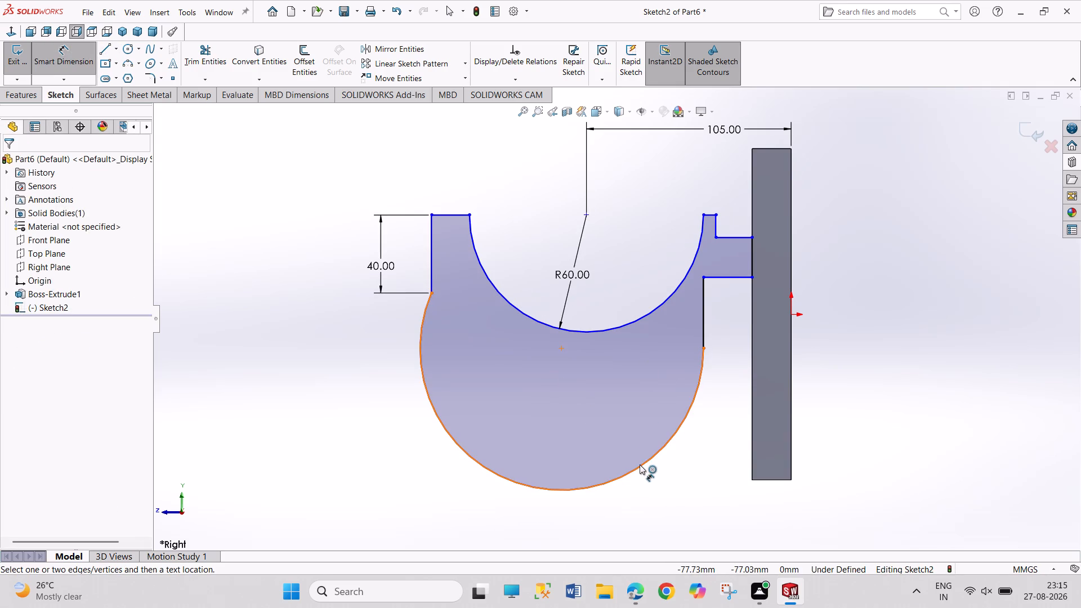
click(640, 464)
click(638, 241)
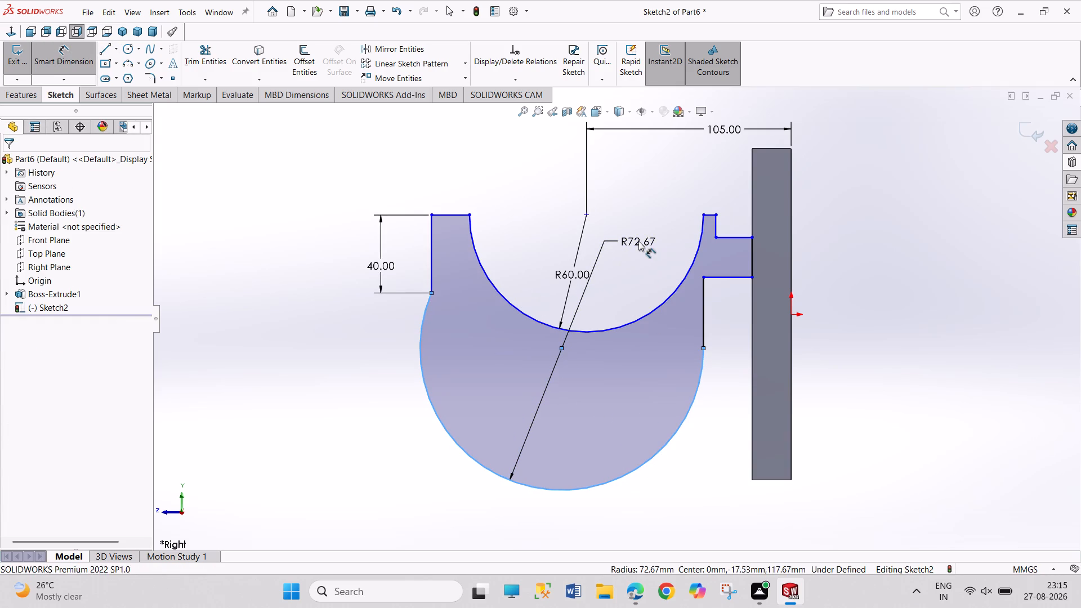
text(70)
key(Return)
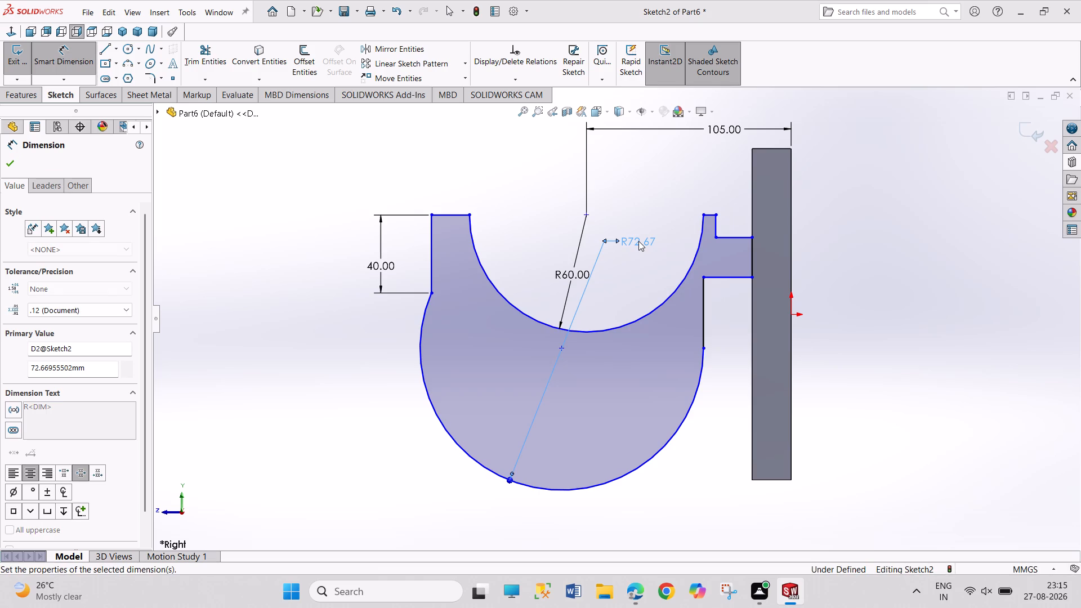
right_click(665, 186)
click(677, 221)
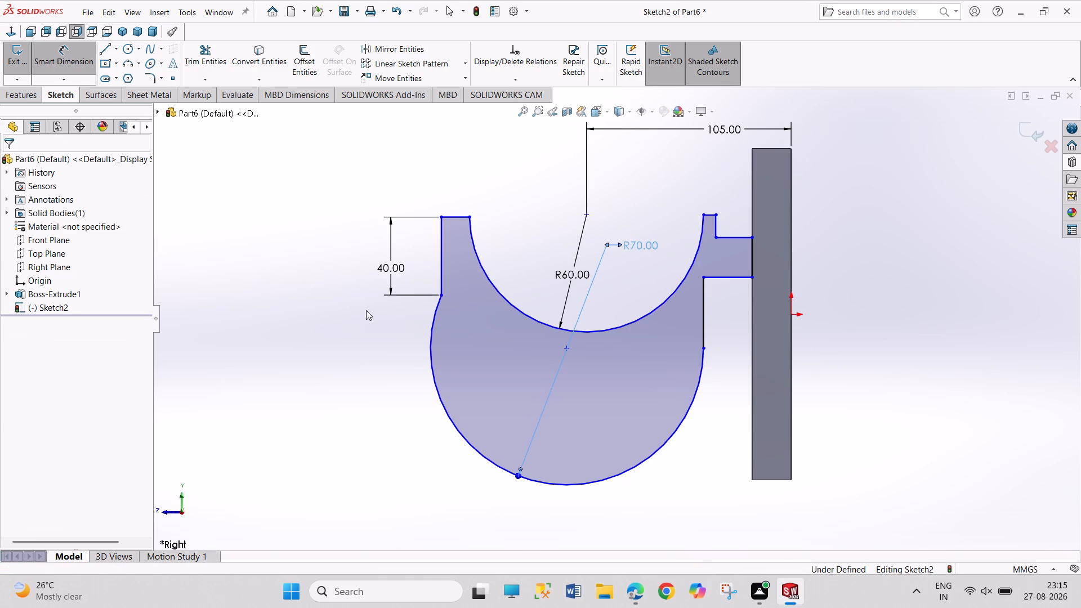
Make the lower arc tangent to the 40 mm vertical line at their shared endpoint on the cradle's free outer end.
click(443, 298)
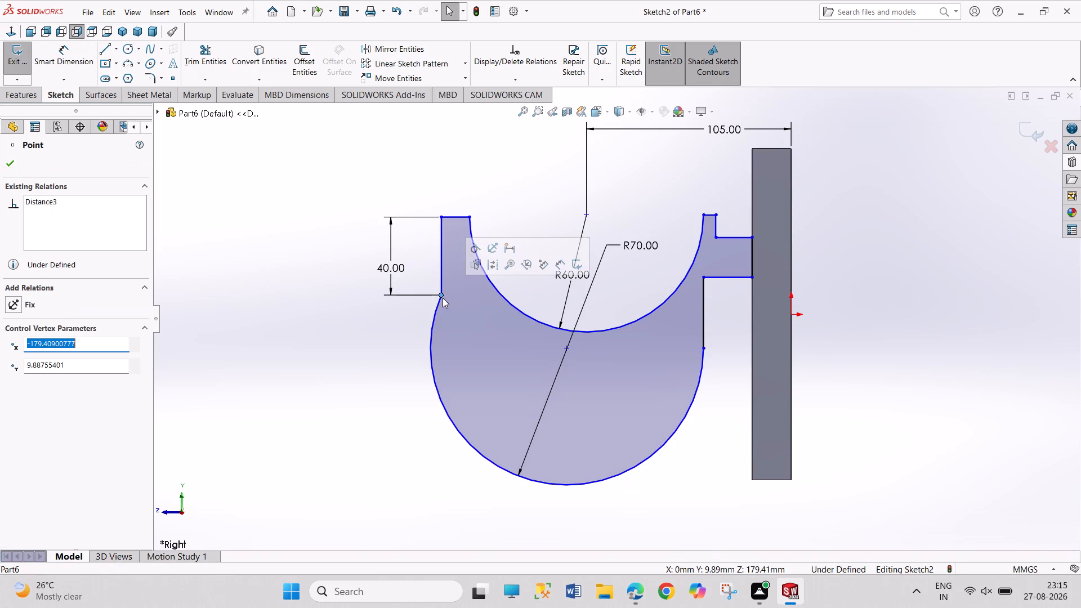
click(480, 251)
click(516, 181)
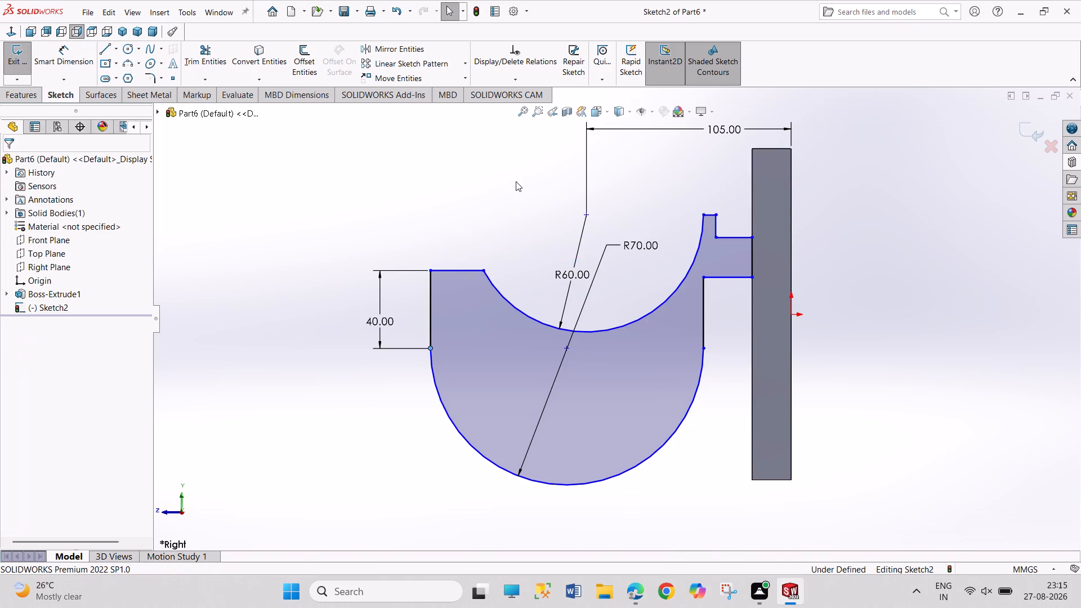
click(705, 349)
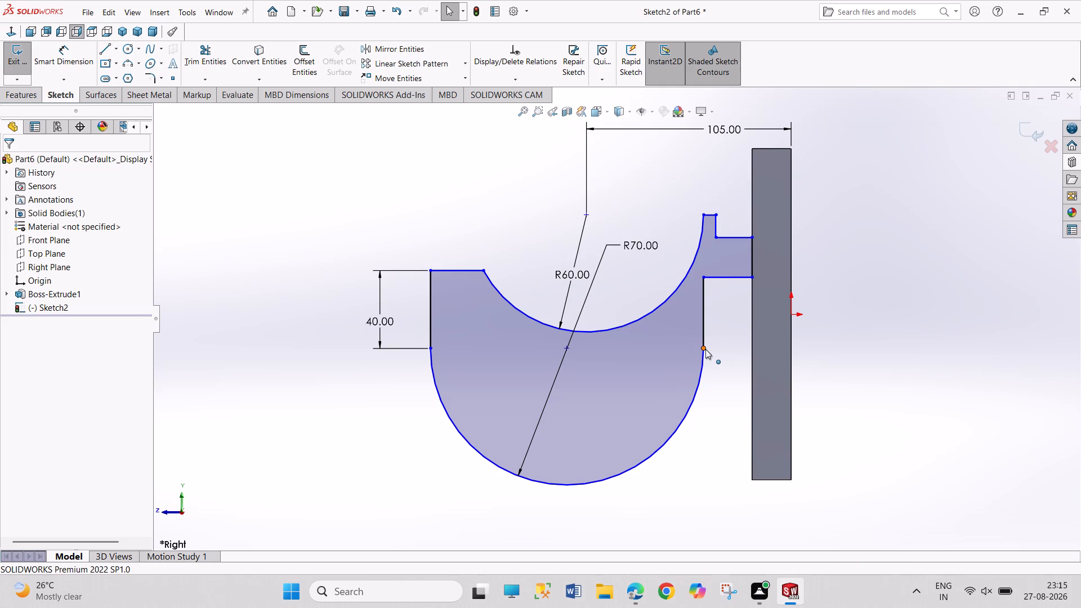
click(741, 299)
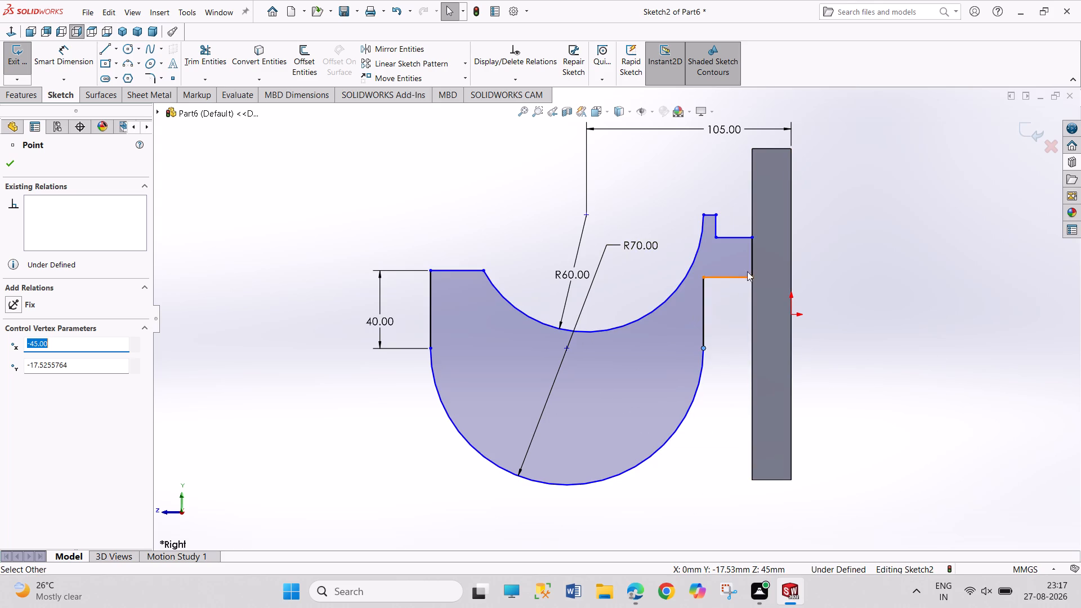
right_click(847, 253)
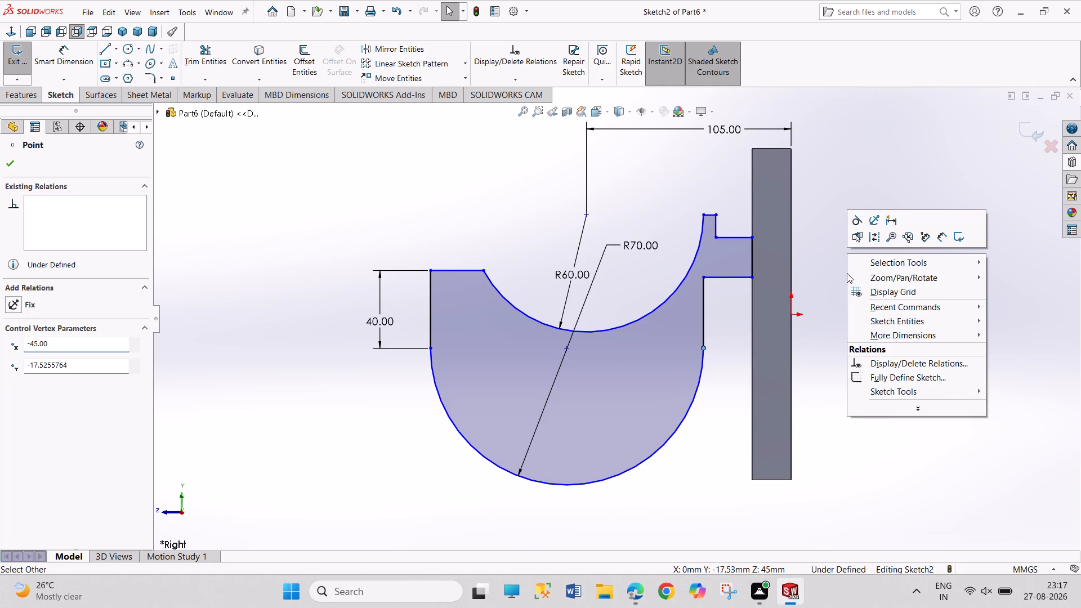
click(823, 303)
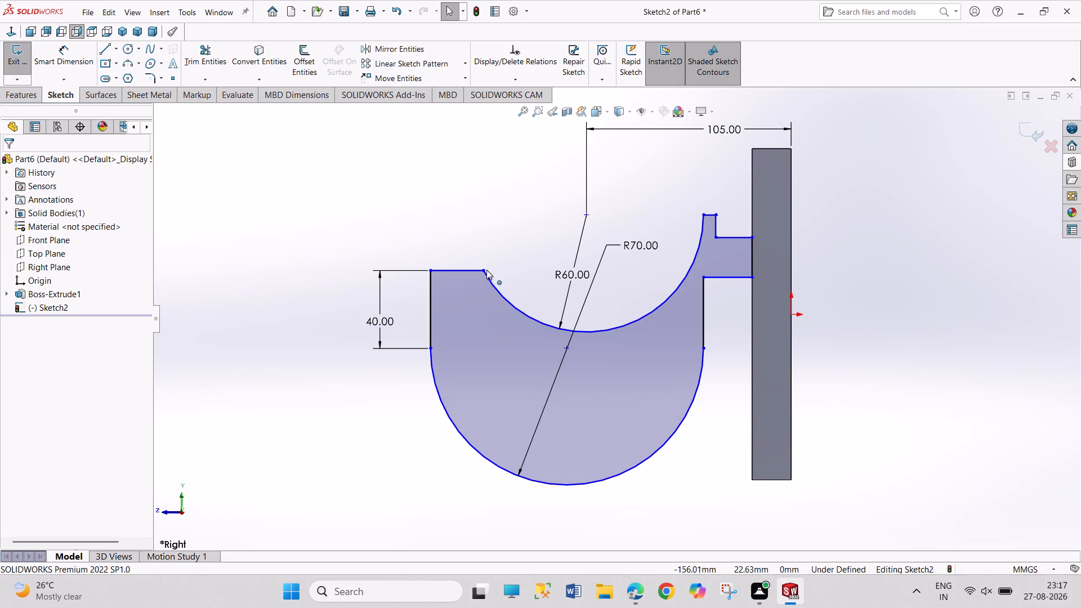
Add a horizontal relation between the two upper endpoints of the R60 arc.
click(483, 270)
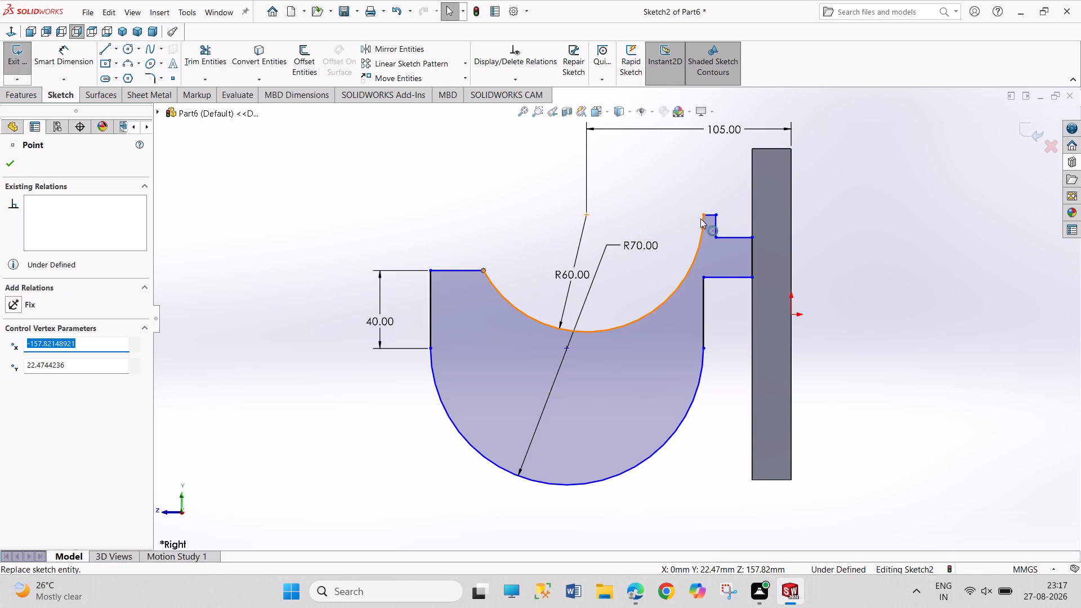
ctrl+drag(704, 217, 699, 217)
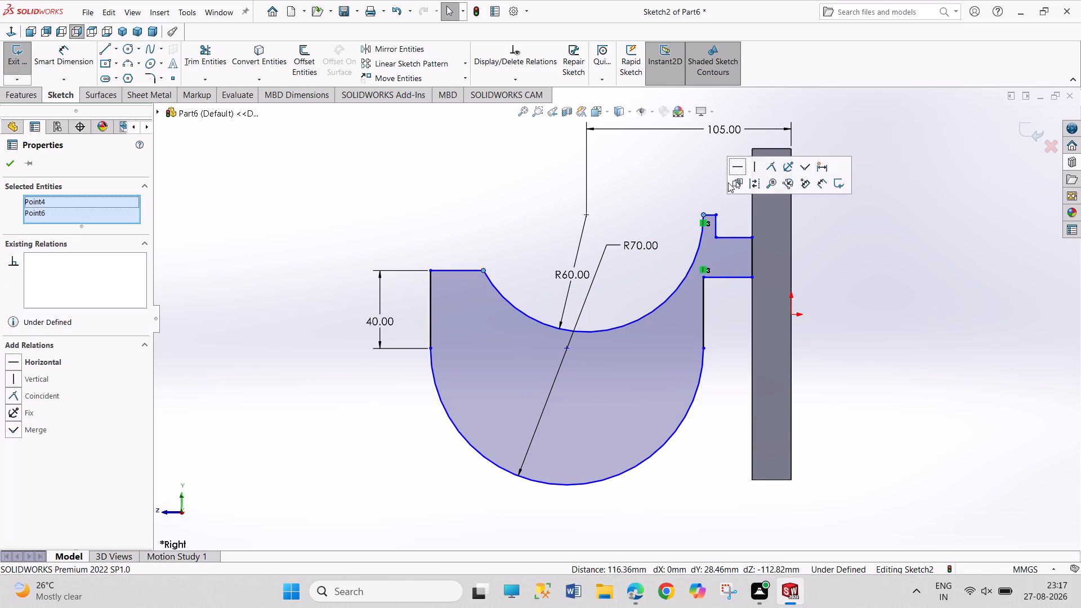
click(736, 168)
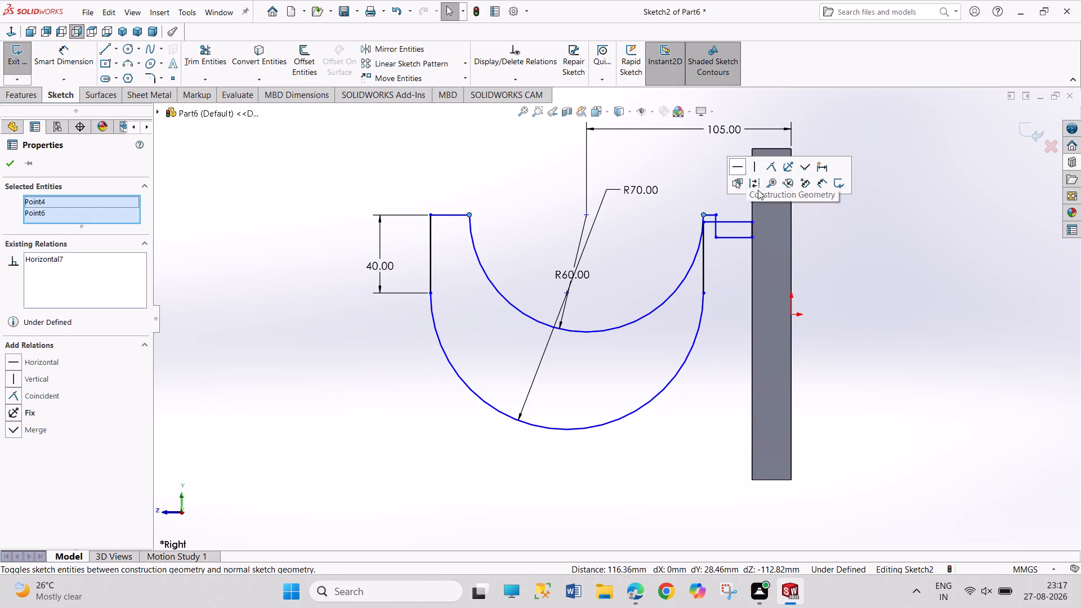
drag(851, 371, 846, 367)
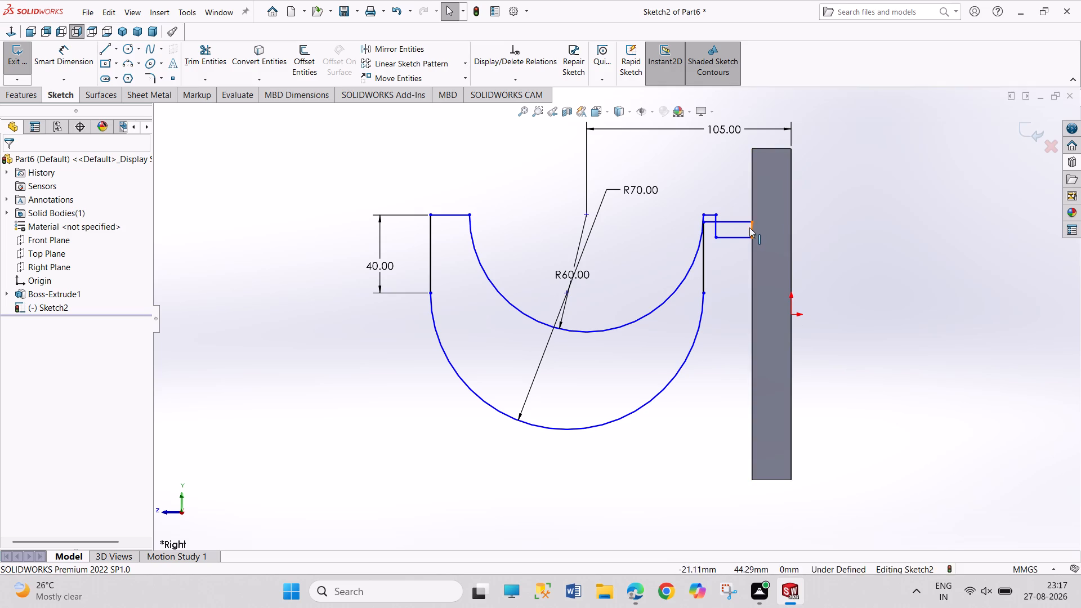
Move the arm's lower horizontal edge back below its upper edge, leaving the arm about 14 mm thick.
drag(746, 222, 734, 263)
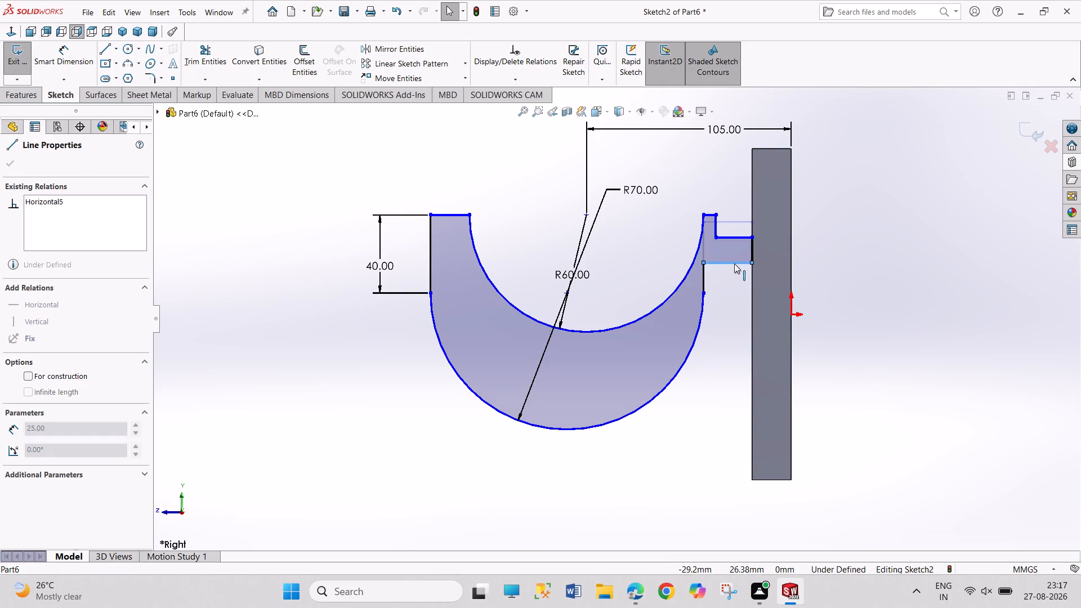
drag(734, 263, 736, 265)
click(814, 308)
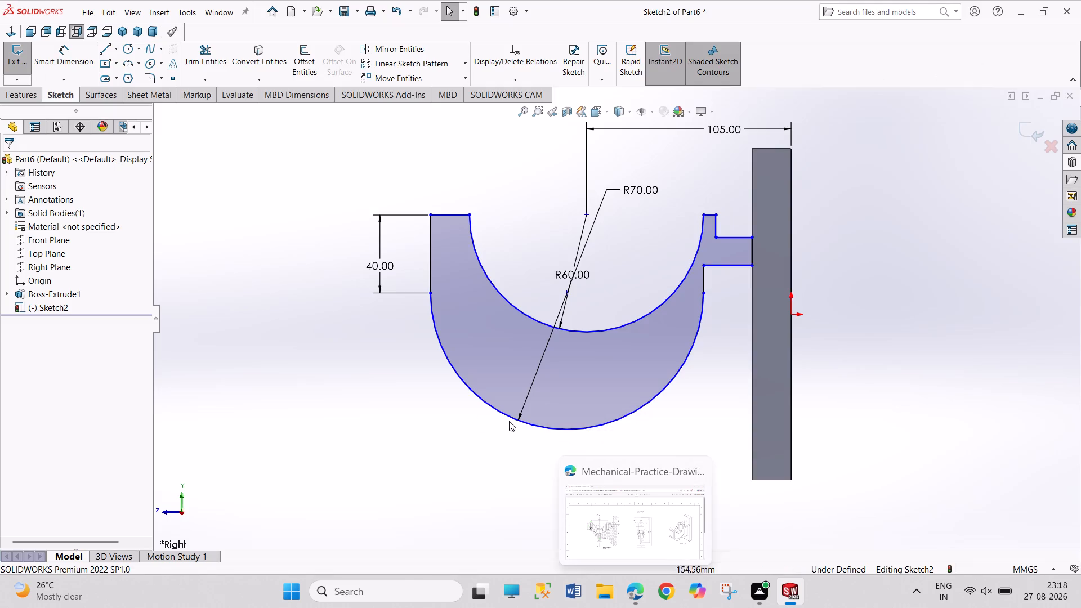
Dimension the arm's vertical edge against the plate with a thickness of 10 mm.
right_drag(723, 455, 724, 303)
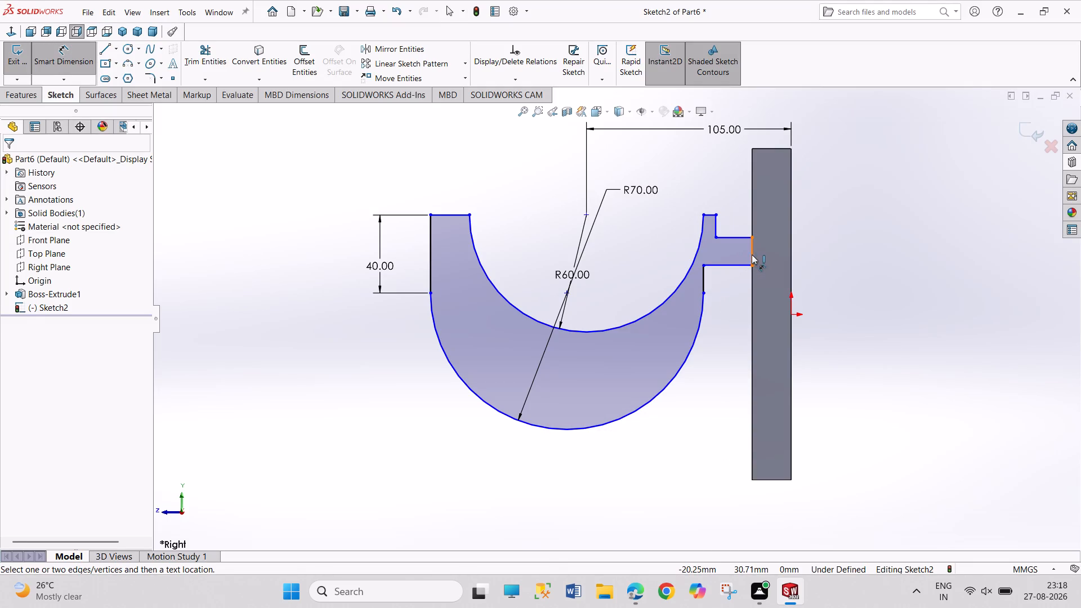
click(752, 254)
click(843, 215)
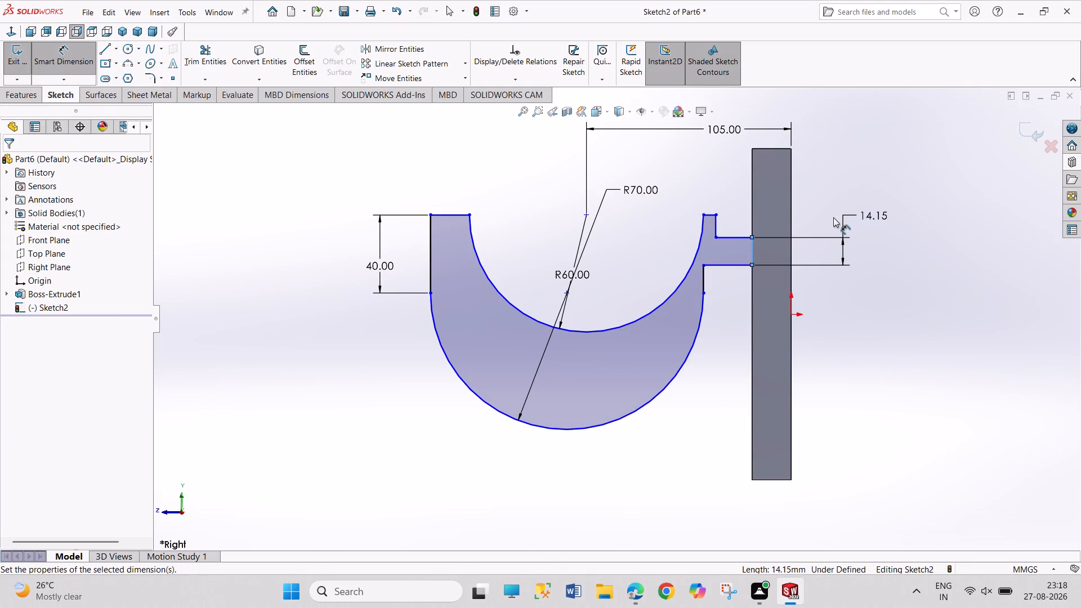
text(10)
key(Return)
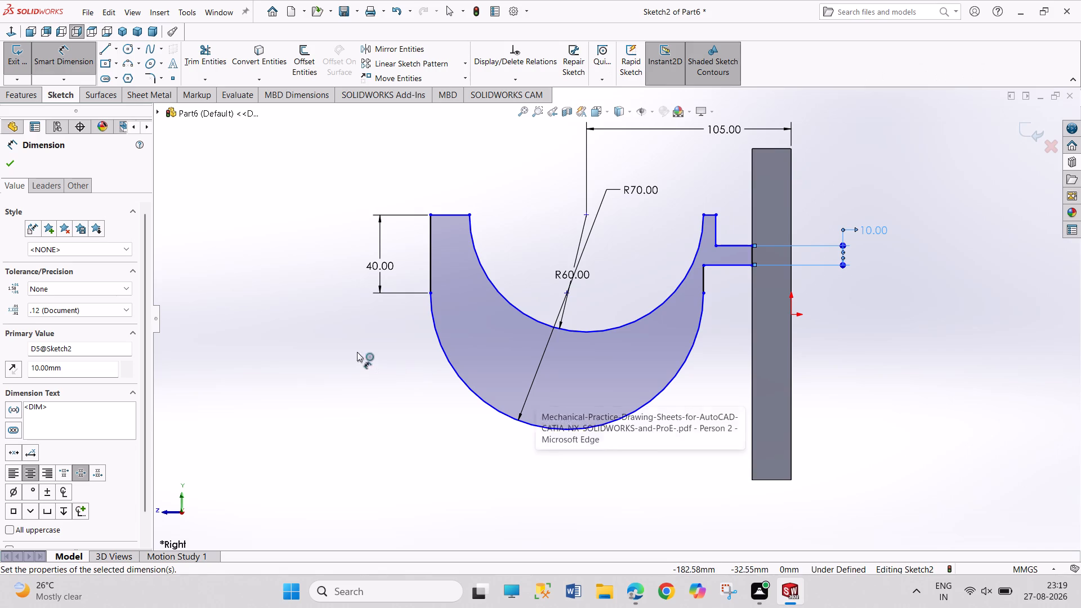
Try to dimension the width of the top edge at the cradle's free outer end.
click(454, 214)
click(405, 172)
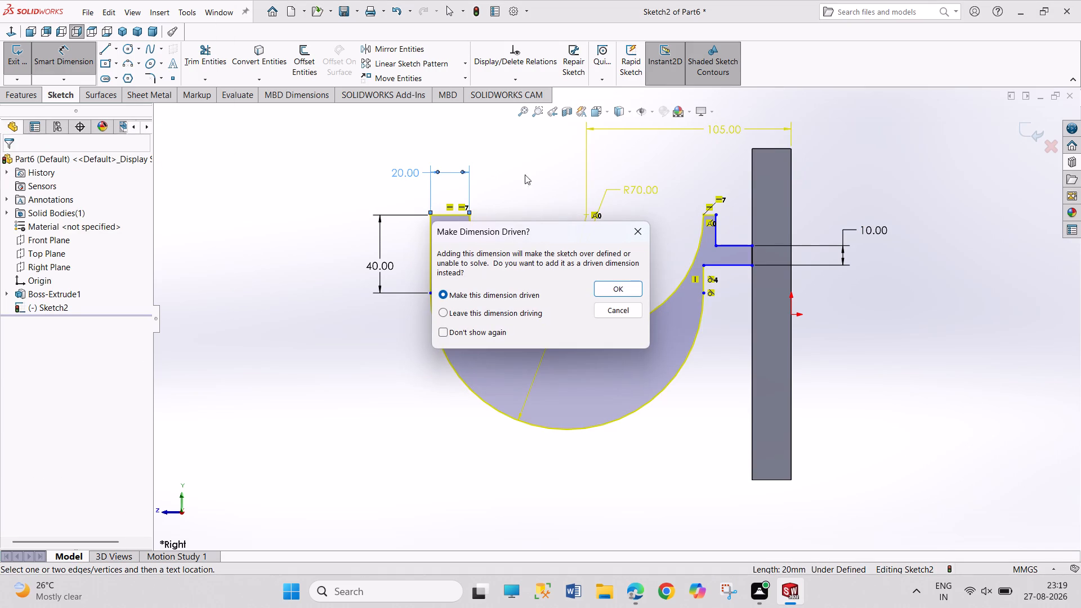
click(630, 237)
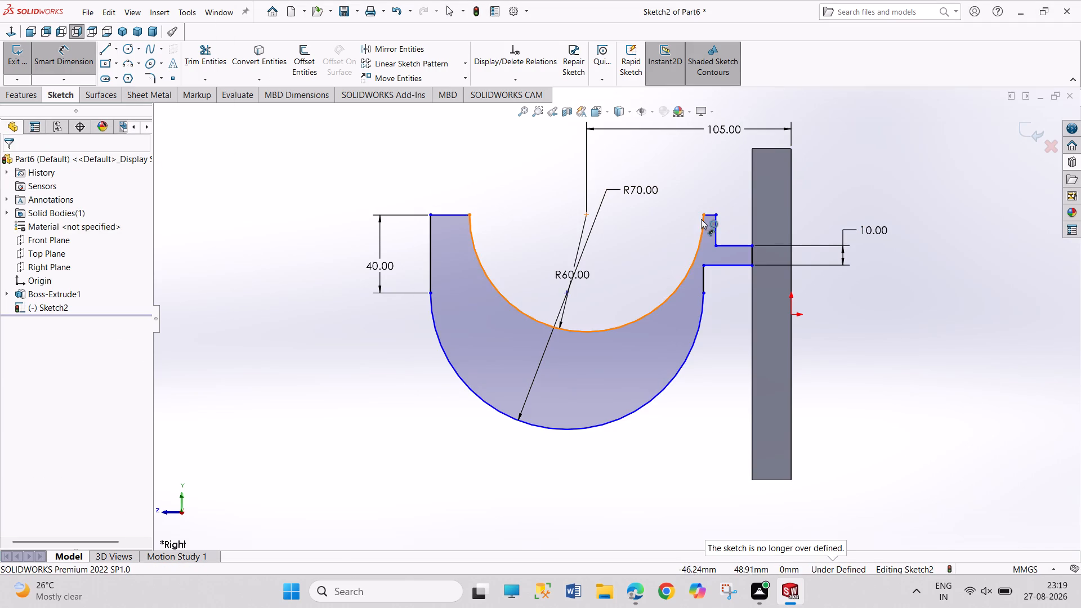
Dimension the cradle's short top edge on the plate side with a length of 20 mm.
click(710, 215)
click(737, 182)
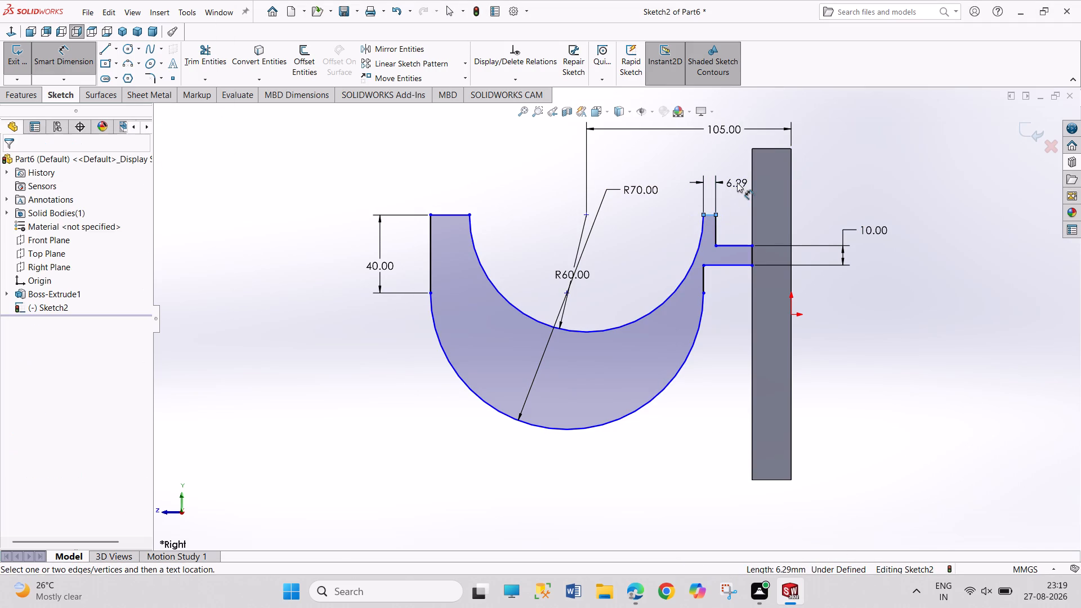
text(20)
key(Return)
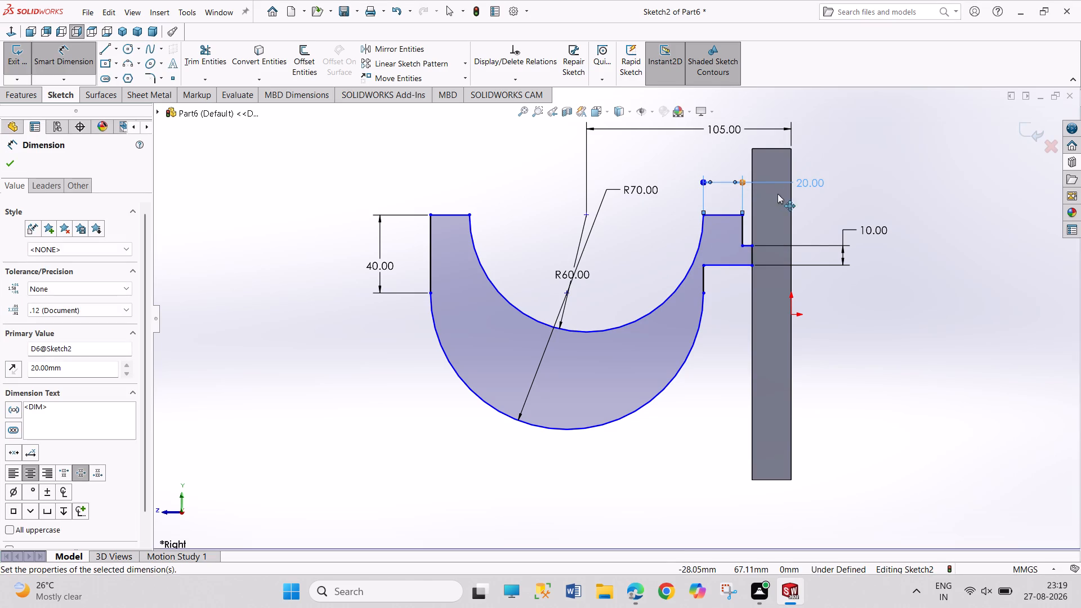
right_click(848, 173)
click(866, 213)
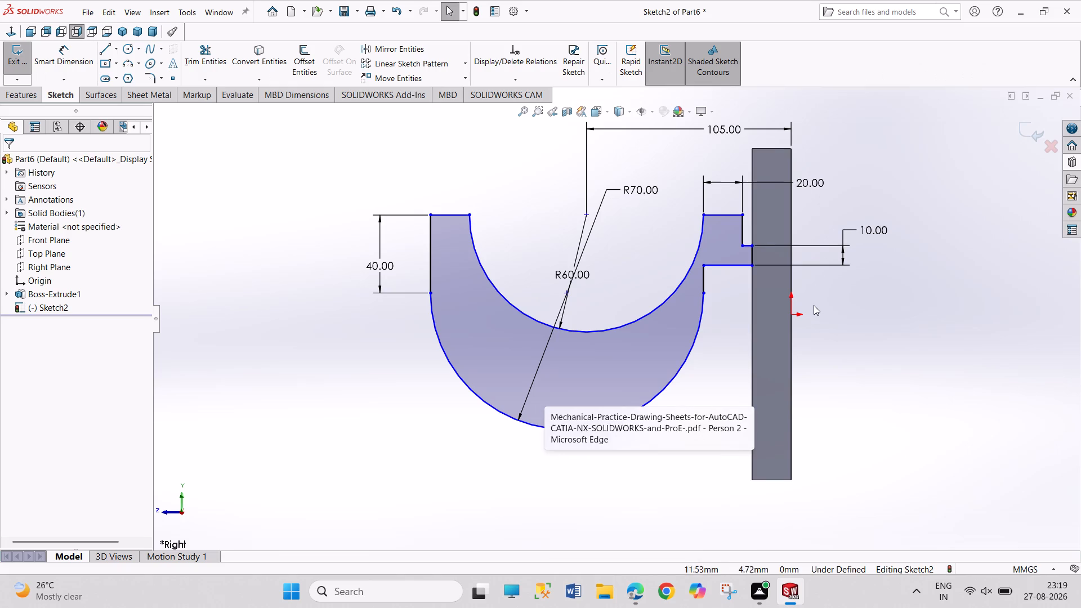
Delete the 20 mm dimension from the cradle's short top edge on the plate side.
right_click(807, 186)
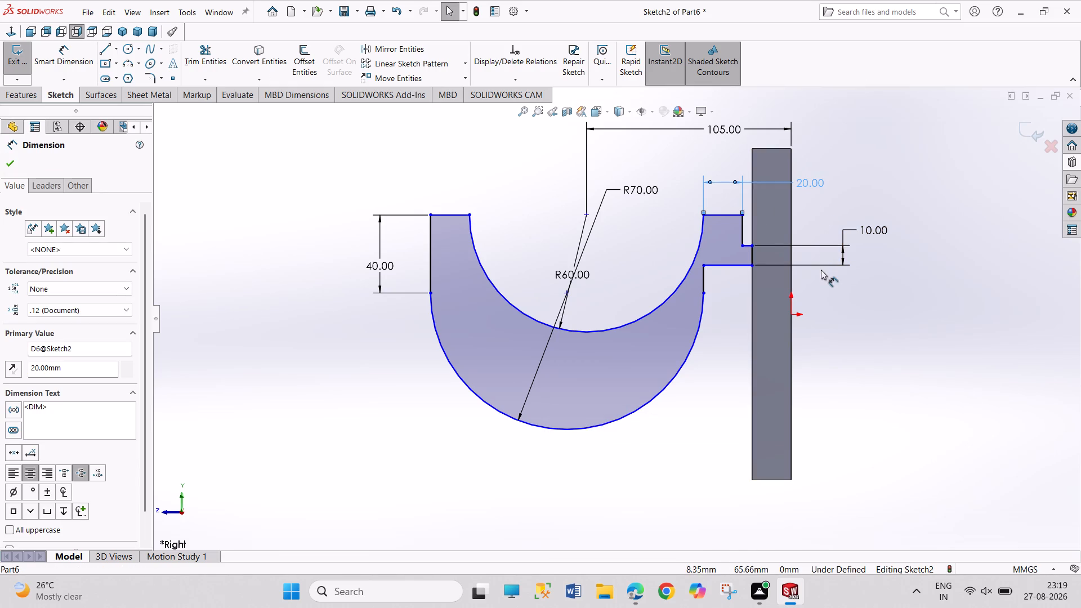
click(834, 337)
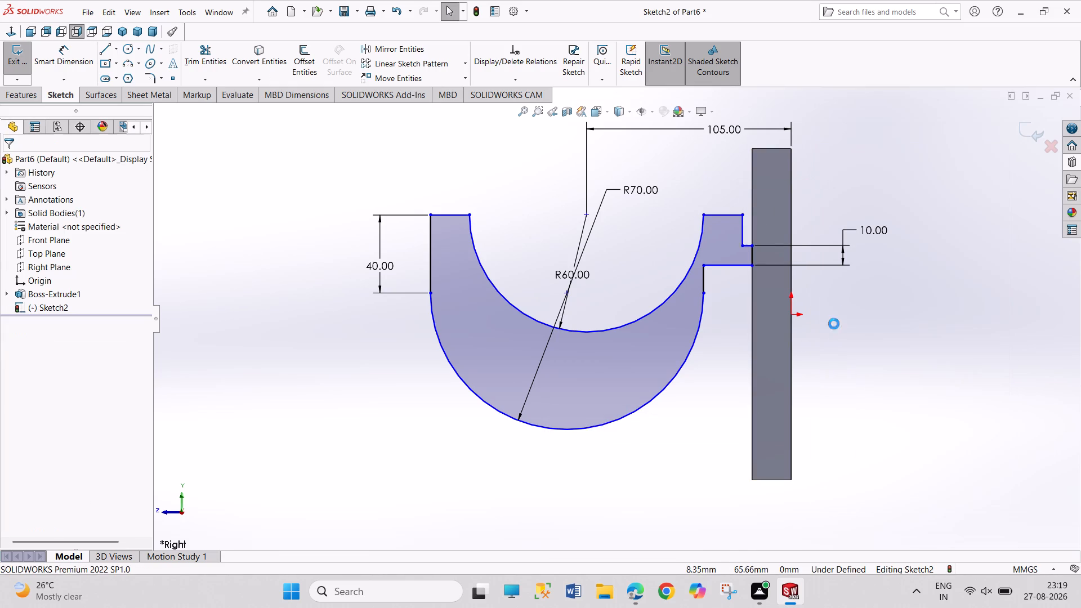
Dimension the gap between the outer corner of the cradle's plate-side top edge and the plate's near face at 20 mm.
right_drag(831, 233, 831, 135)
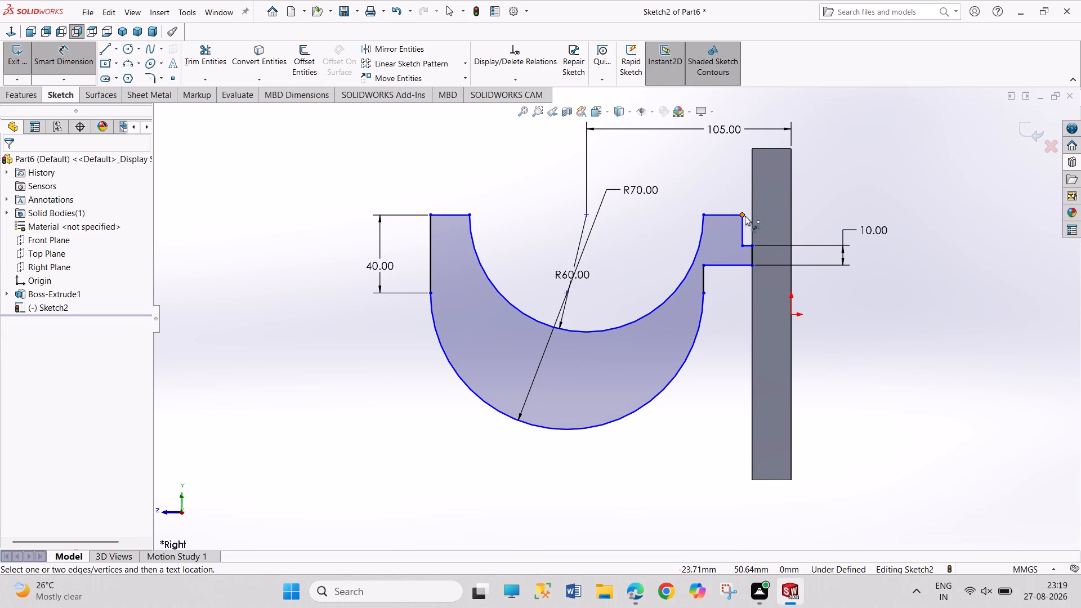
click(744, 216)
click(754, 211)
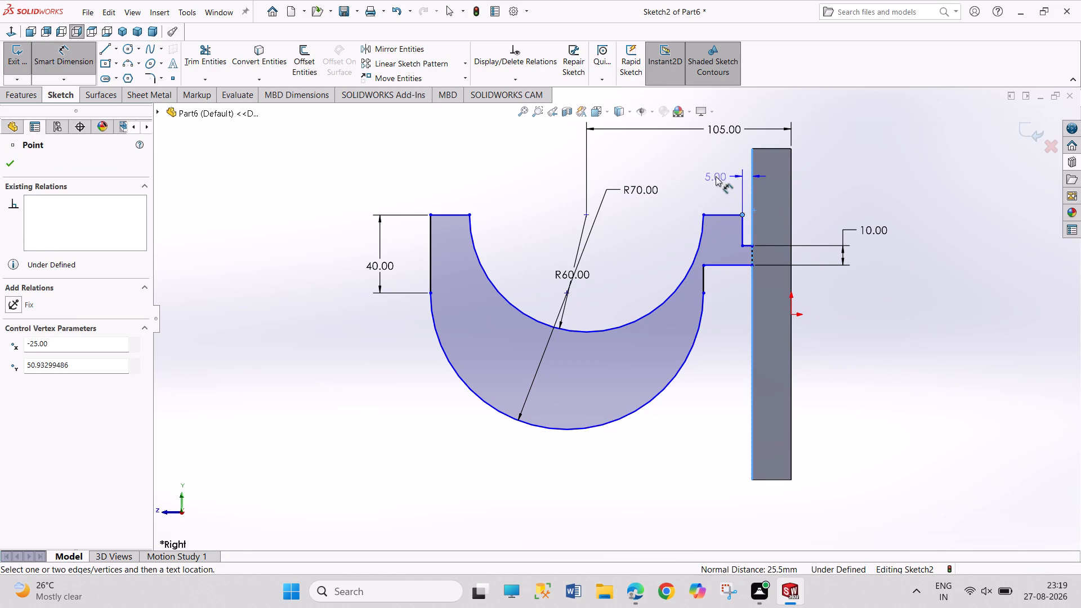
click(716, 176)
text(20)
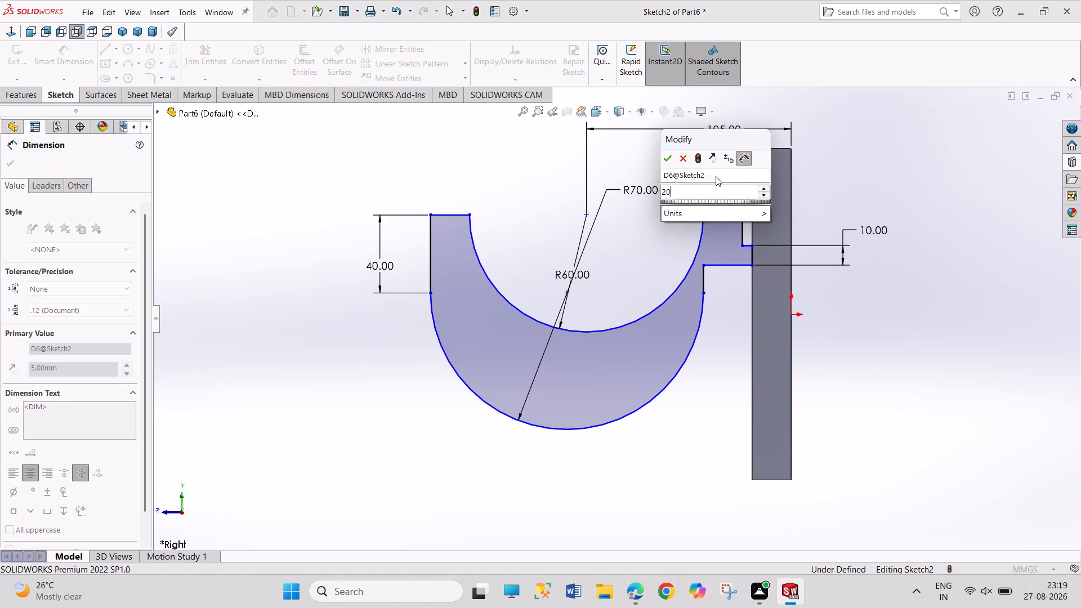
key(Return)
right_click(879, 180)
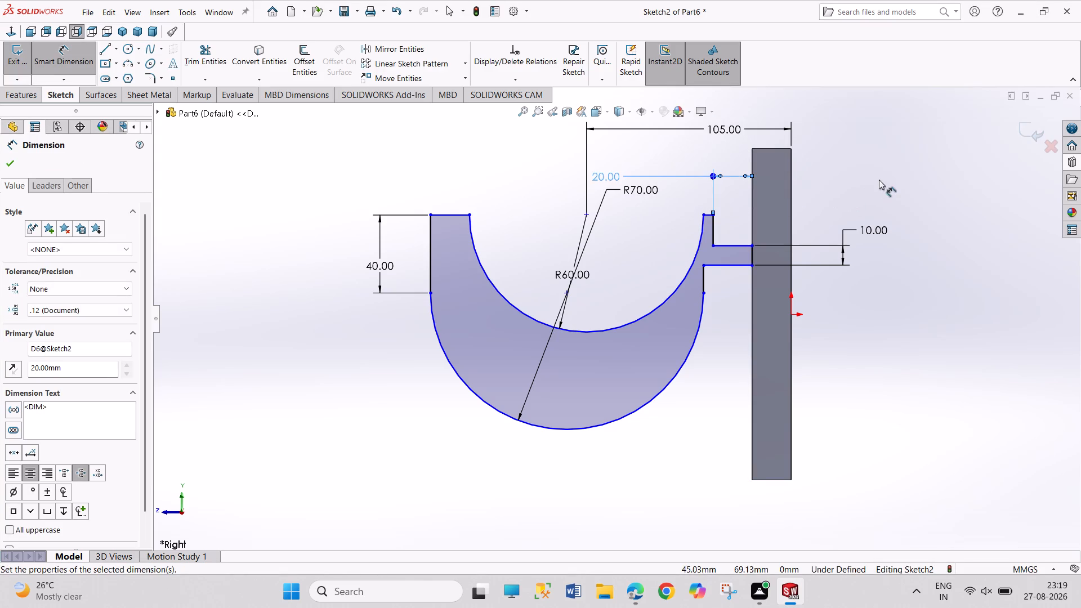
click(888, 212)
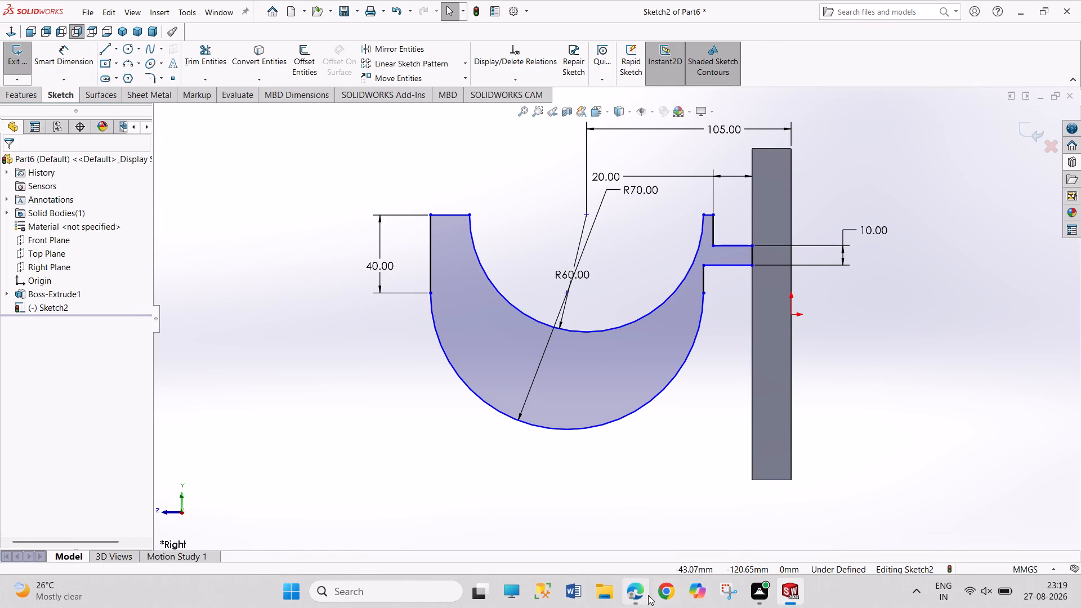
Switch to the bracket drawing PDF in Edge and examine its isometric view, front view and general note on fillets.
click(648, 595)
scroll(771, 480, down, 8)
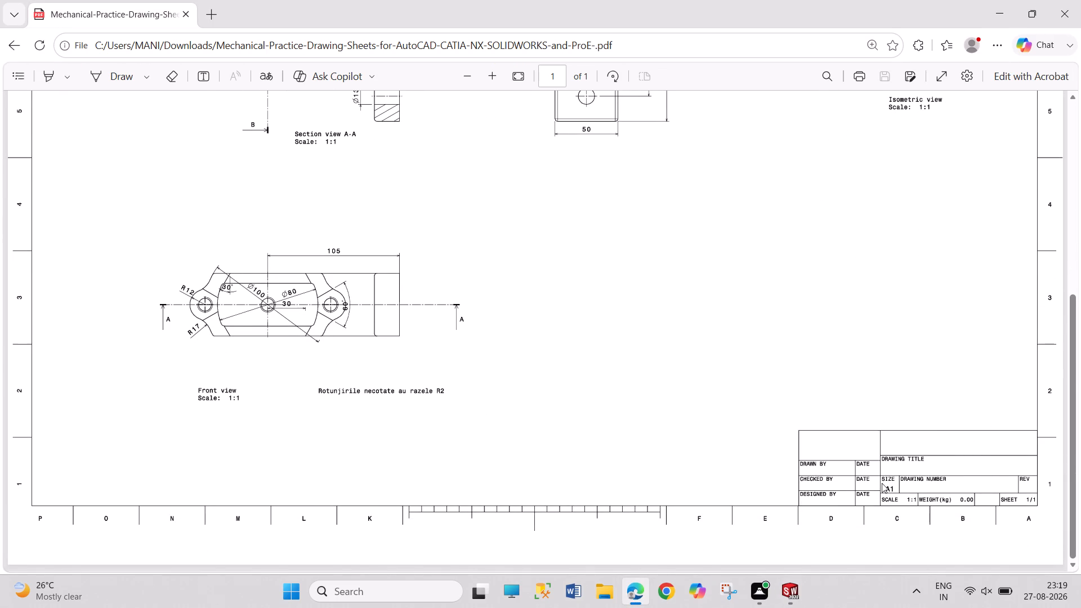
ctrl+scroll(1006, 483, up, 5)
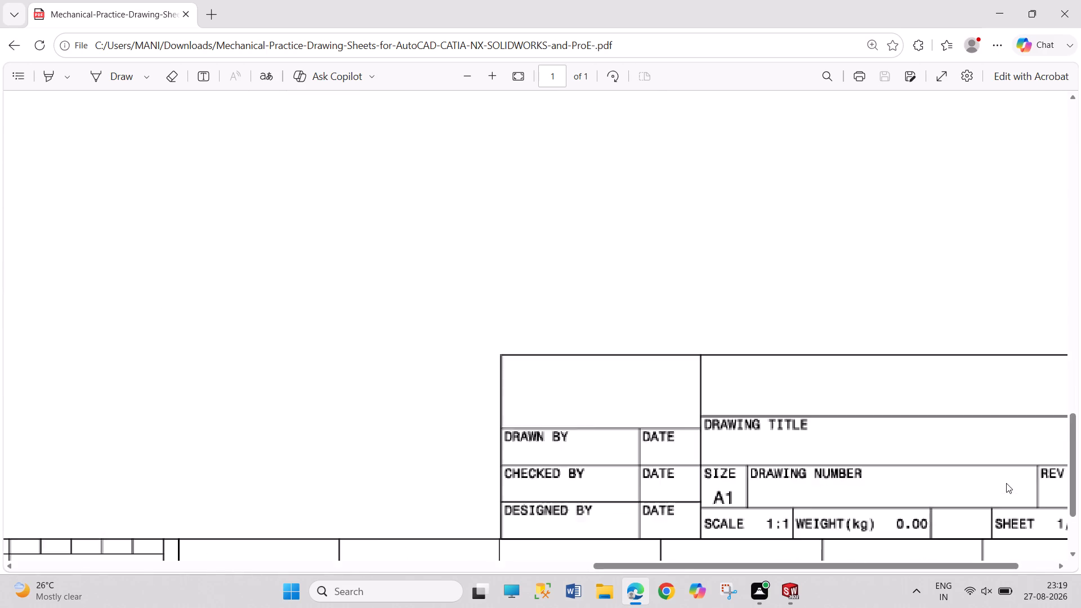
ctrl+scroll(982, 475, up, 3)
middle_drag(976, 479, 871, 481)
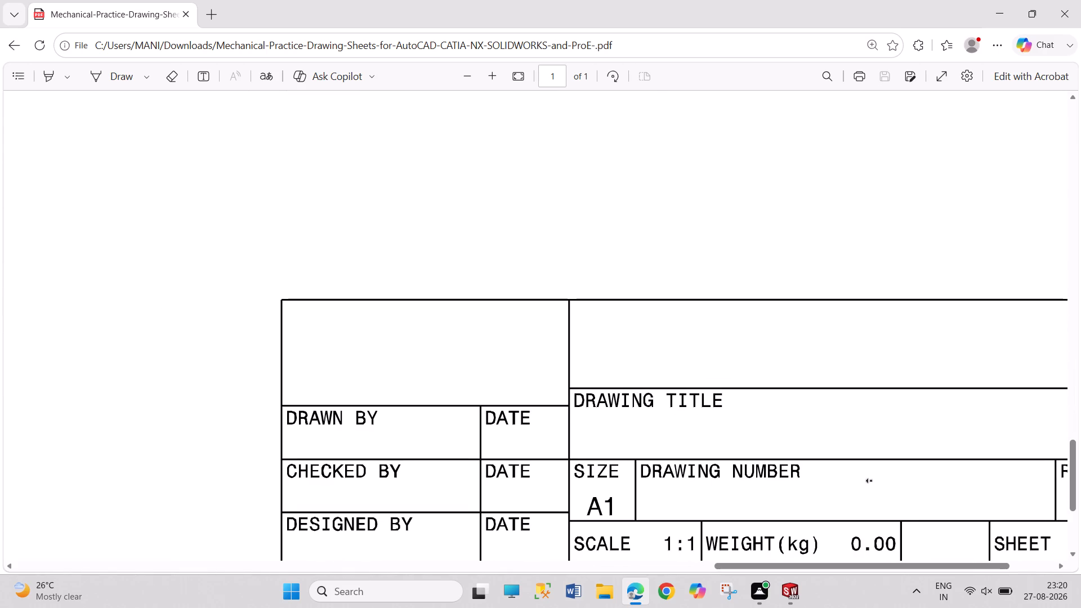
middle_drag(871, 481, 773, 475)
middle_drag(793, 471, 1012, 495)
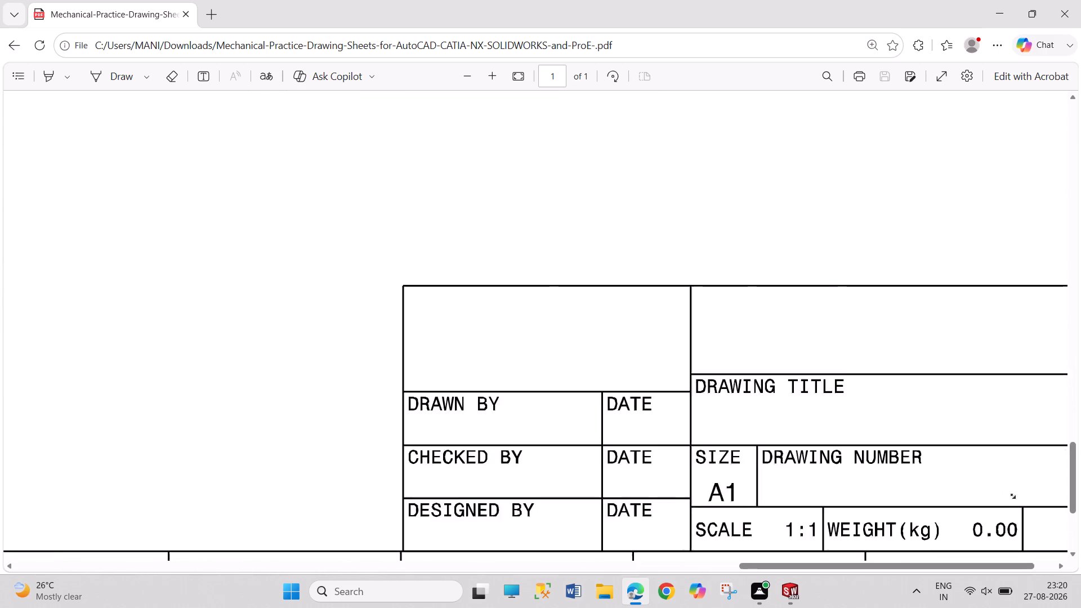
middle_drag(1012, 495, 1017, 498)
middle_drag(438, 415, 437, 415)
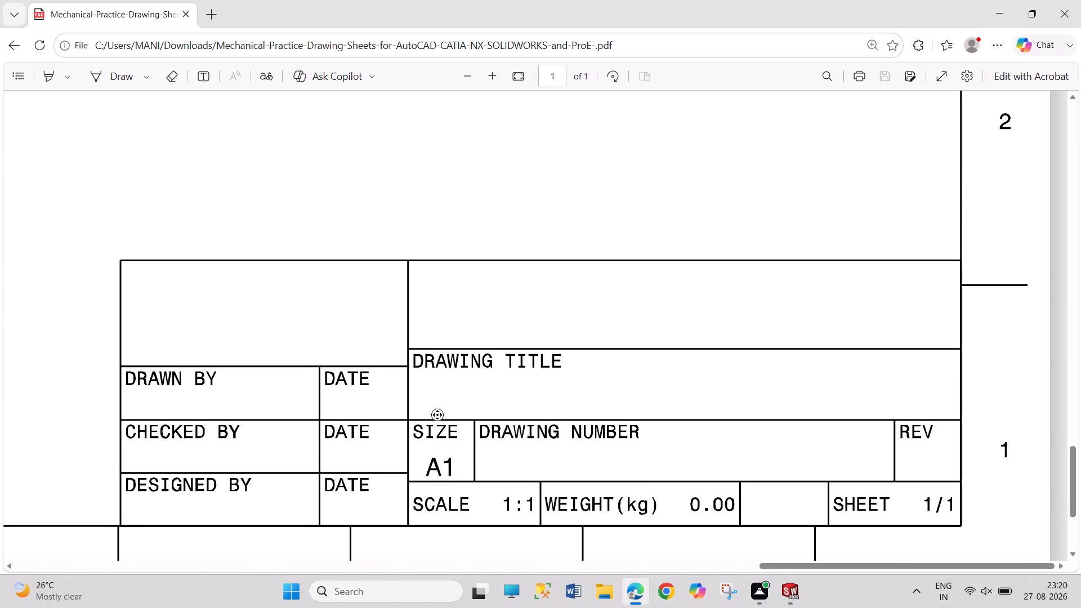
middle_drag(437, 415, 247, 431)
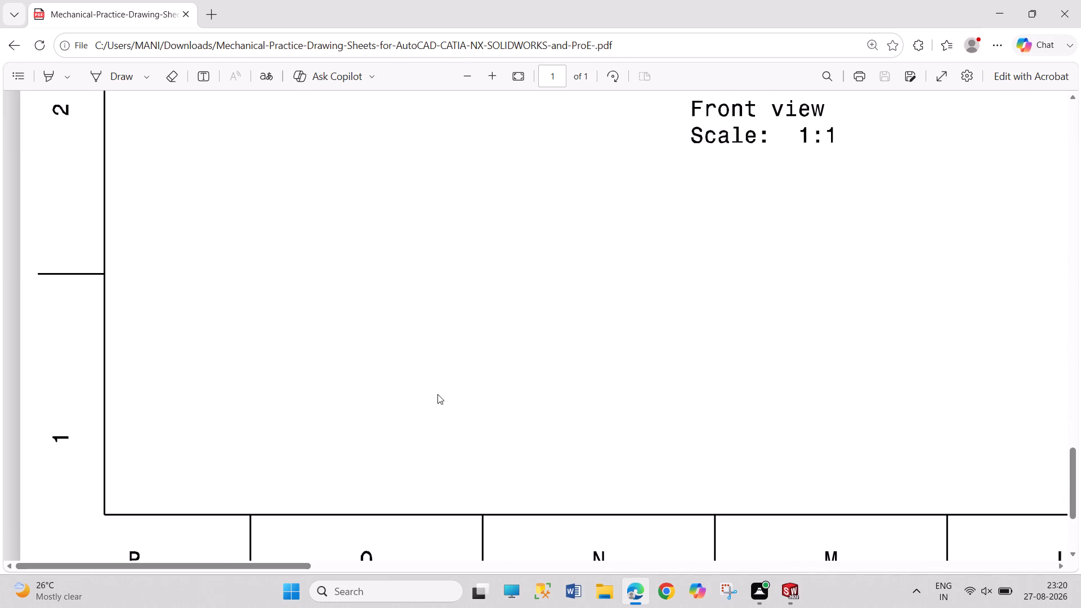
scroll(584, 391, up, 5)
middle_drag(672, 411, 702, 423)
scroll(828, 393, up, 5)
scroll(828, 392, down, 4)
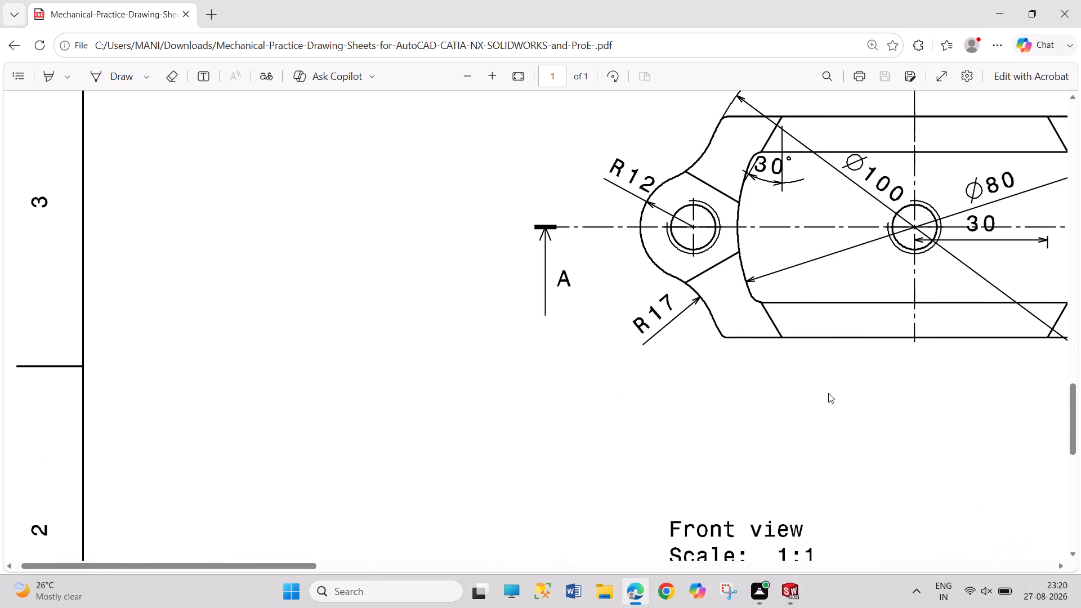
middle_click(828, 393)
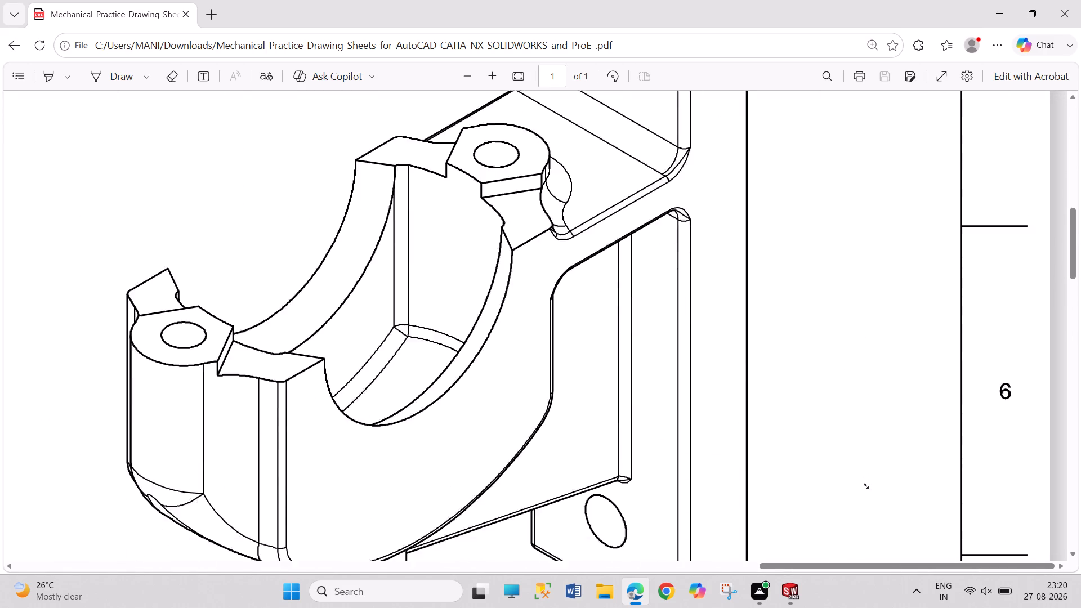
key(Escape)
key(Escape)
key(Escape)
scroll(749, 427, up, 3)
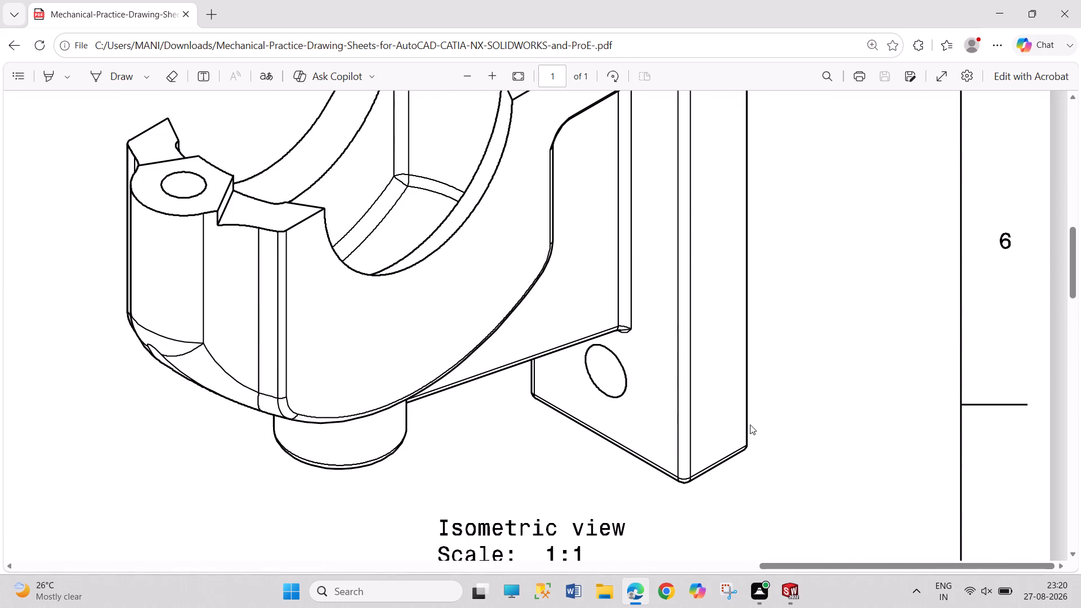
click(516, 81)
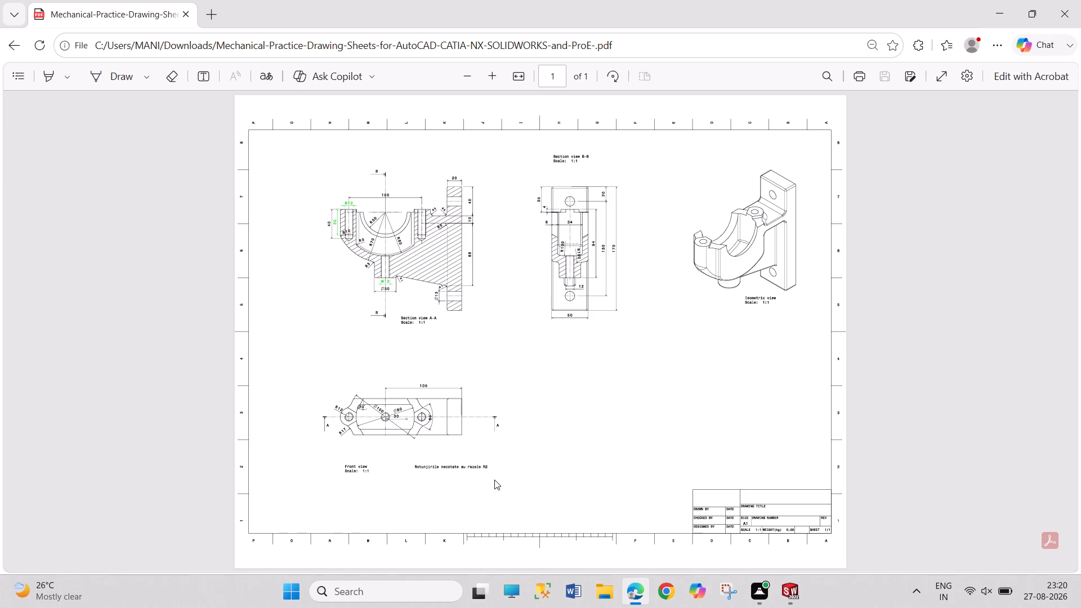
ctrl+scroll(493, 481, up, 3)
ctrl+scroll(267, 471, up, 1)
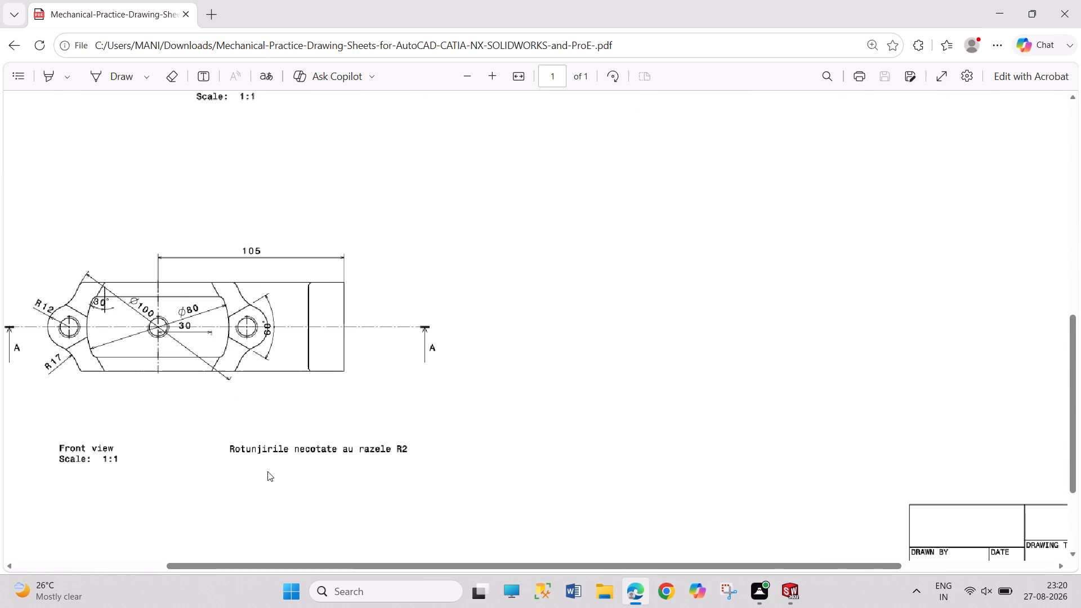
ctrl+scroll(267, 471, up, 1)
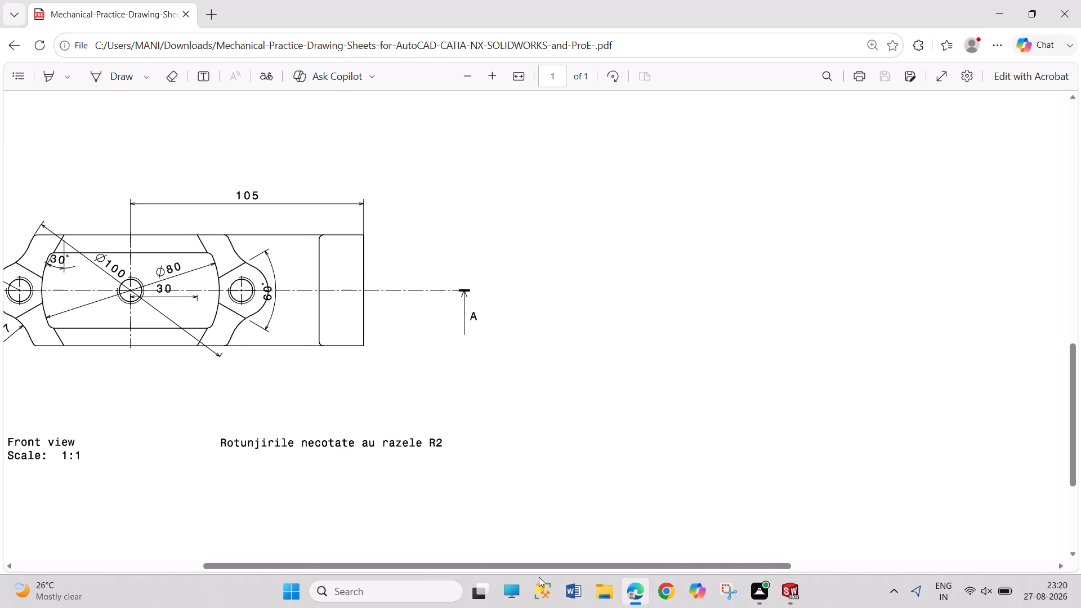
Open the practice drawing PDF numbered (5) from File Explorer's recommended files and look over its views.
click(610, 597)
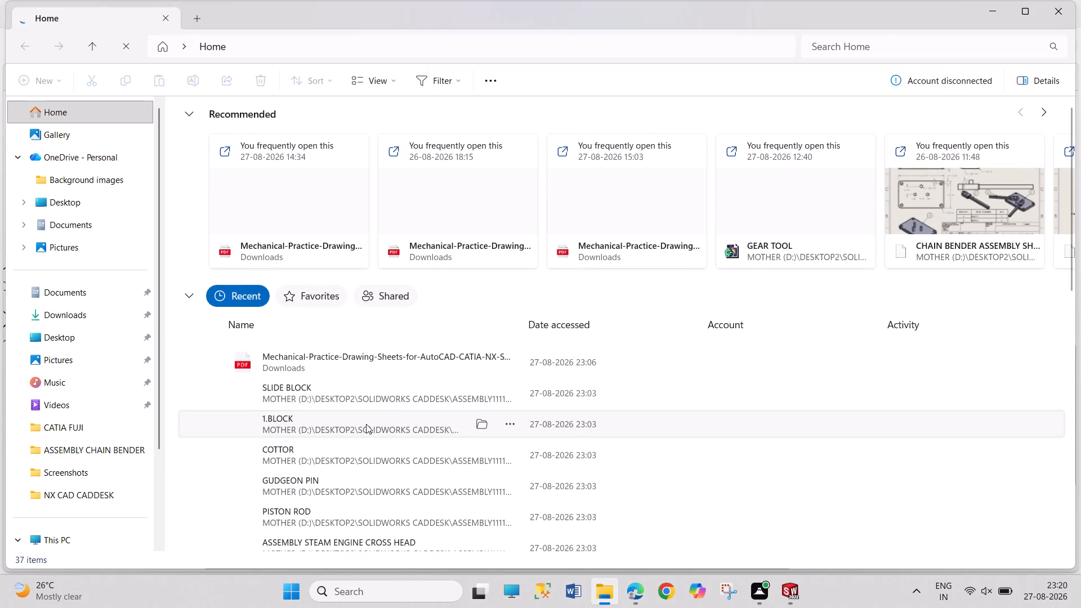
double_click(475, 205)
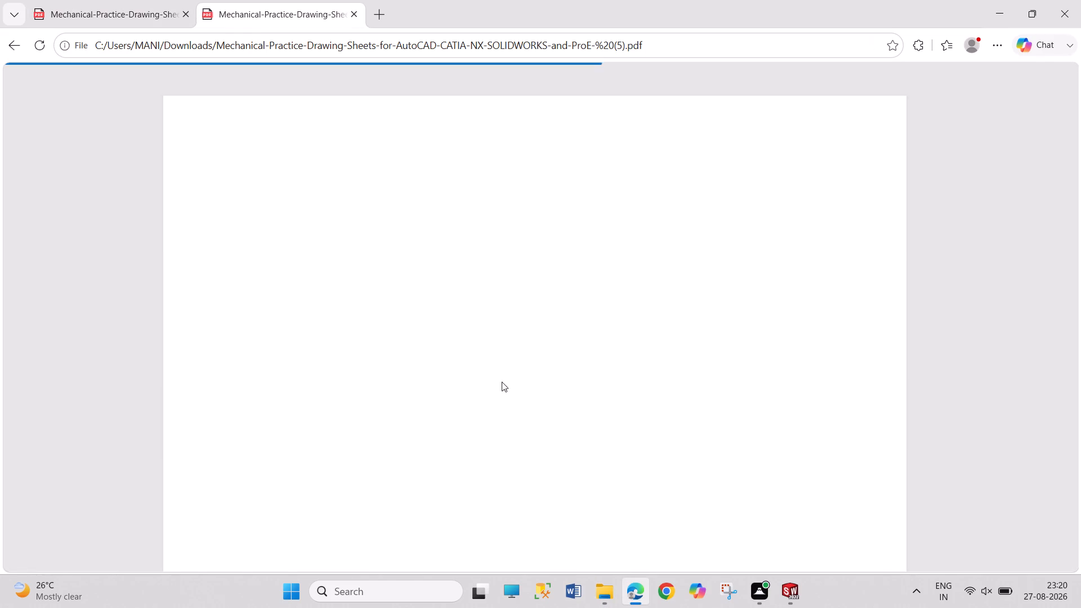
scroll(627, 440, down, 4)
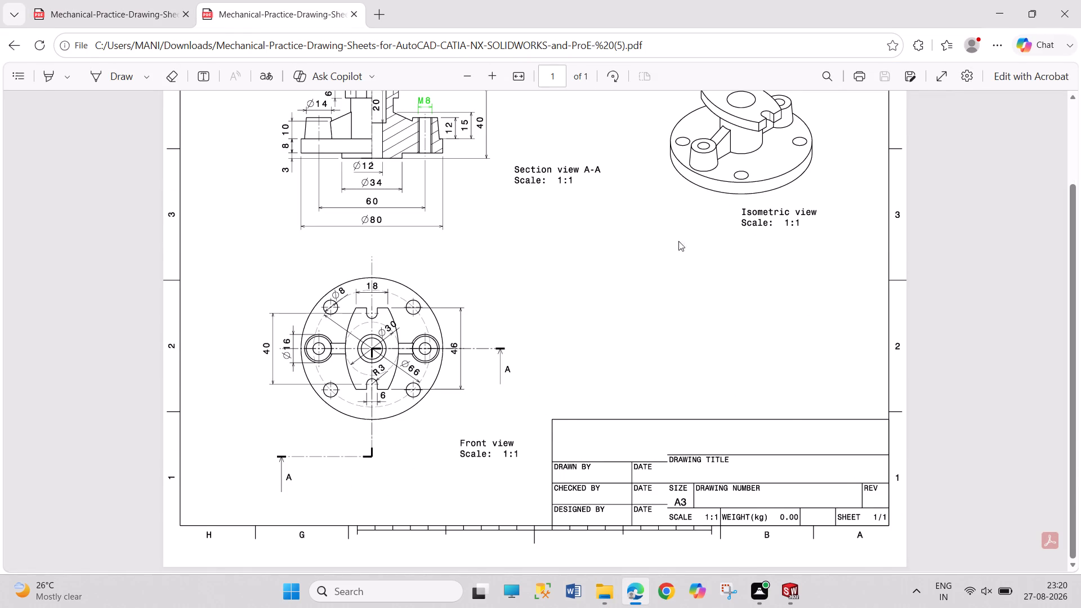
scroll(652, 209, up, 3)
scroll(657, 216, down, 5)
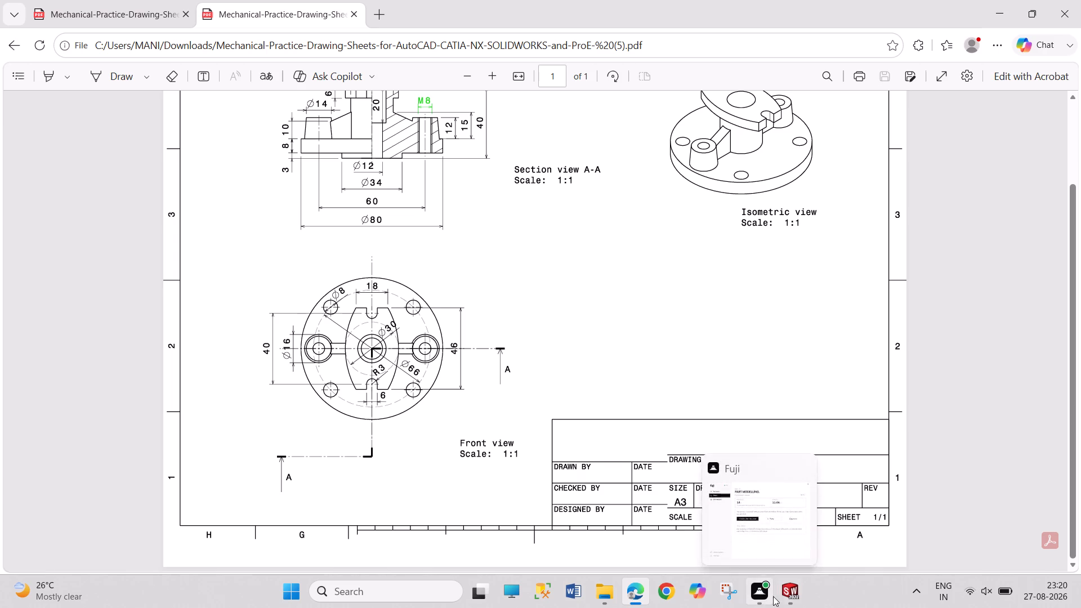
Return to the bracket drawing PDF and examine section views A-A and B-B and the isometric view.
click(798, 594)
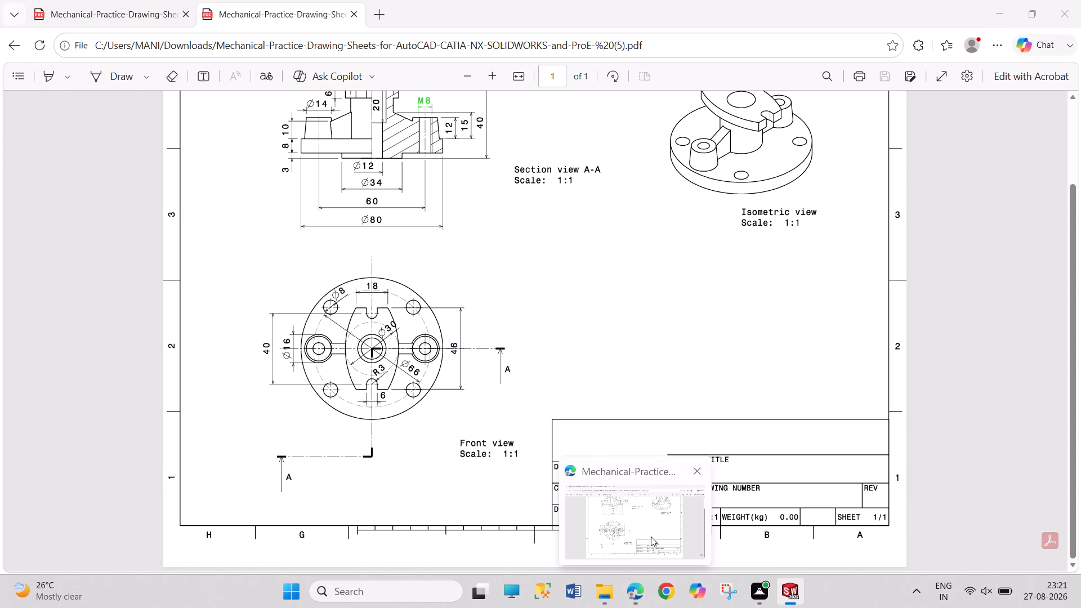
click(651, 537)
click(149, 8)
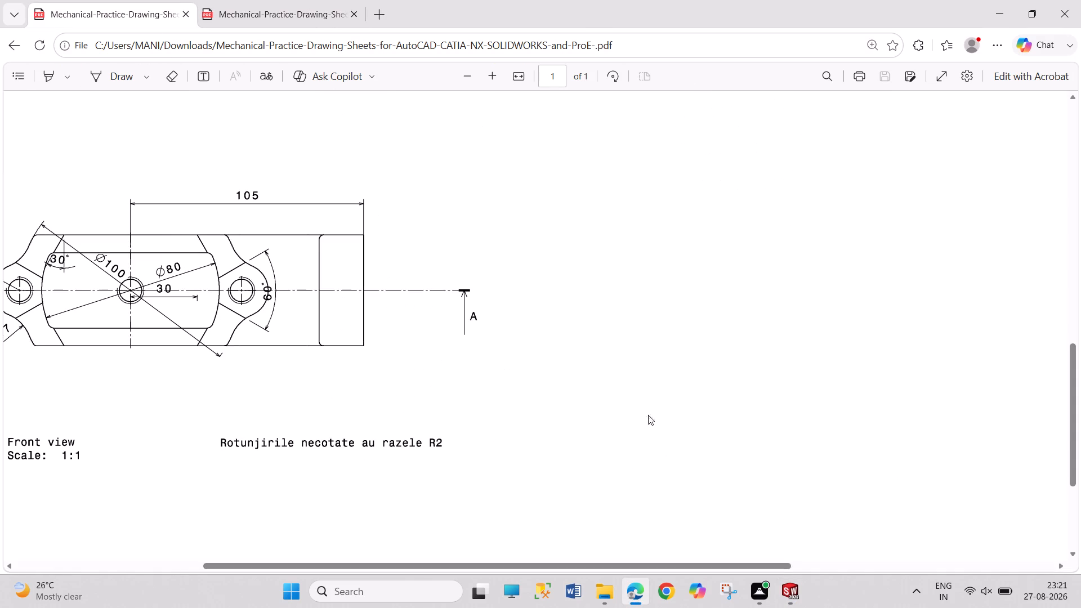
scroll(447, 418, up, 4)
scroll(725, 437, up, 4)
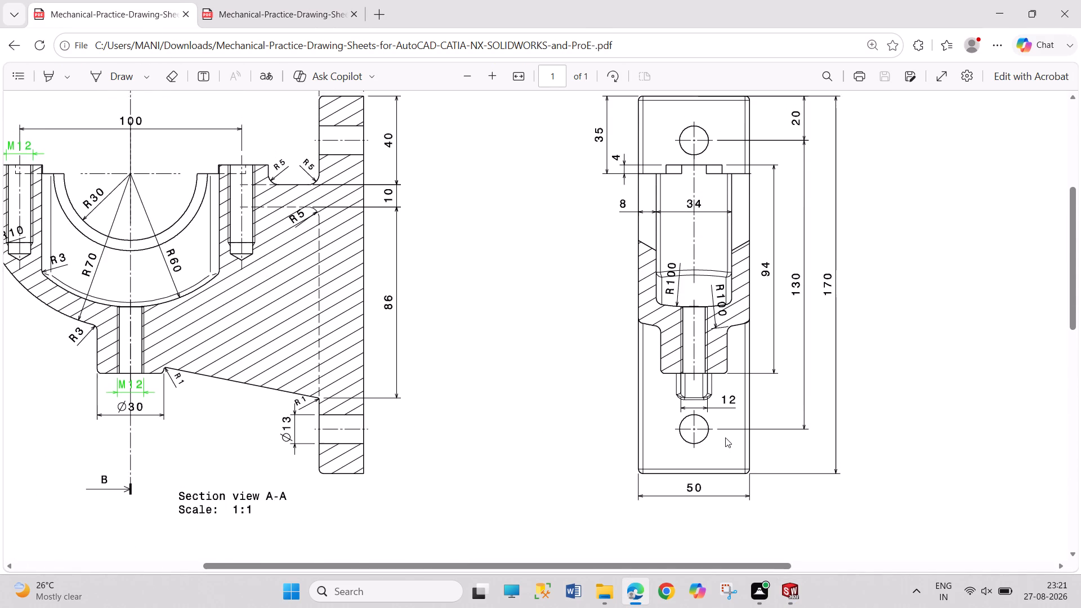
drag(698, 569, 883, 565)
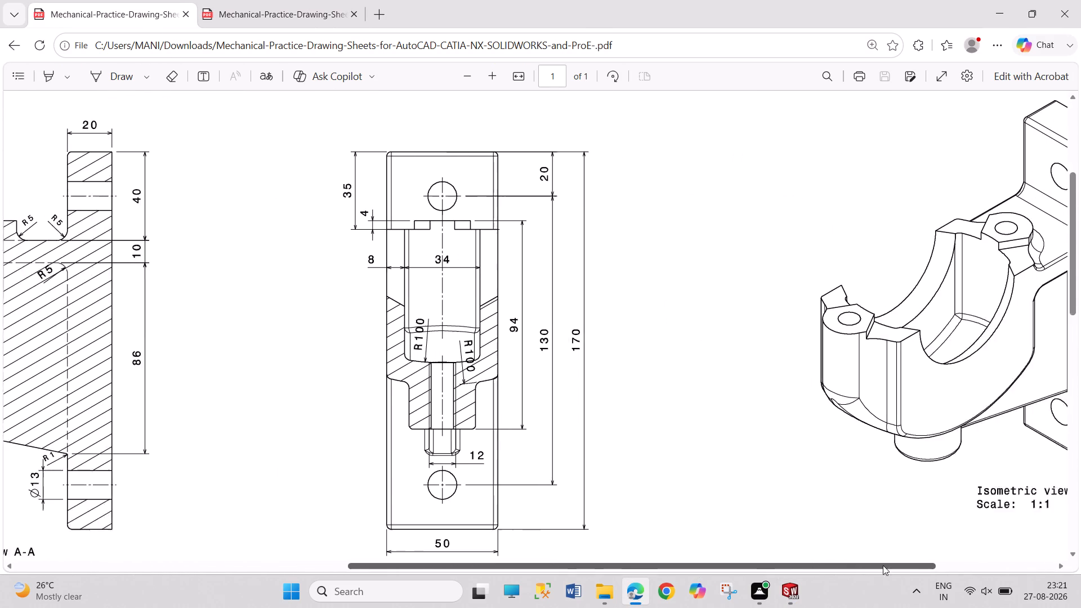
drag(883, 565, 946, 565)
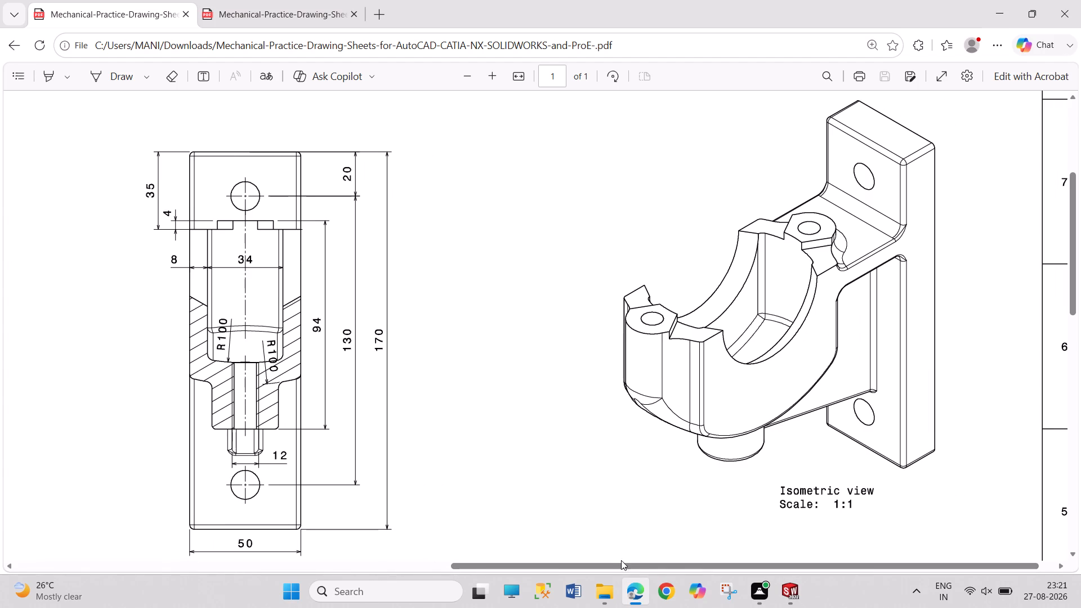
drag(620, 563, 443, 560)
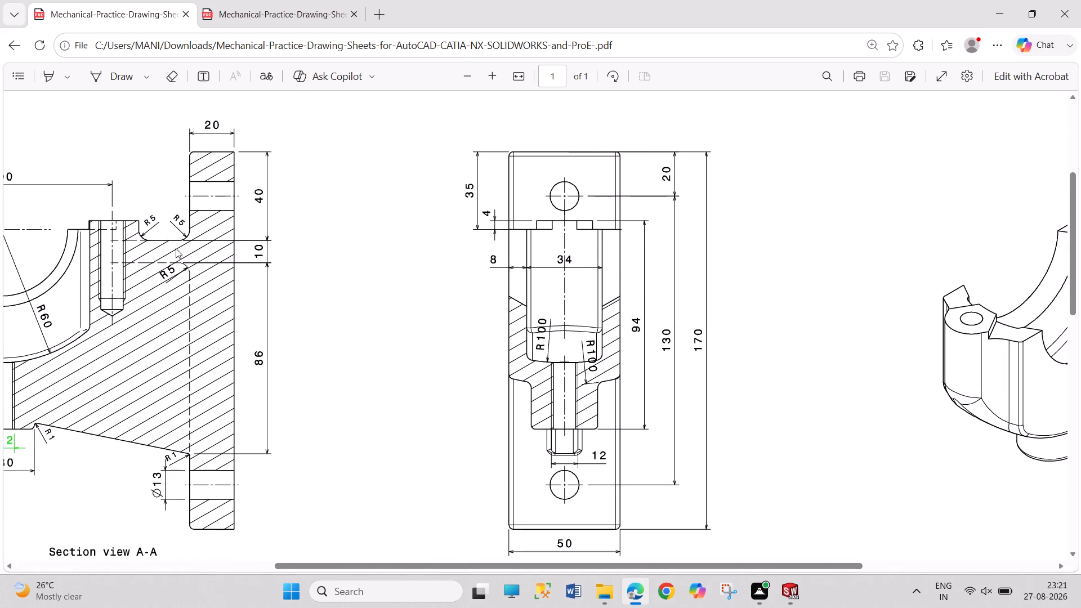
Compare the cradle profile sketch in SOLIDWORKS with the dimensions in the bracket drawing's section views A-A and B-B.
click(786, 589)
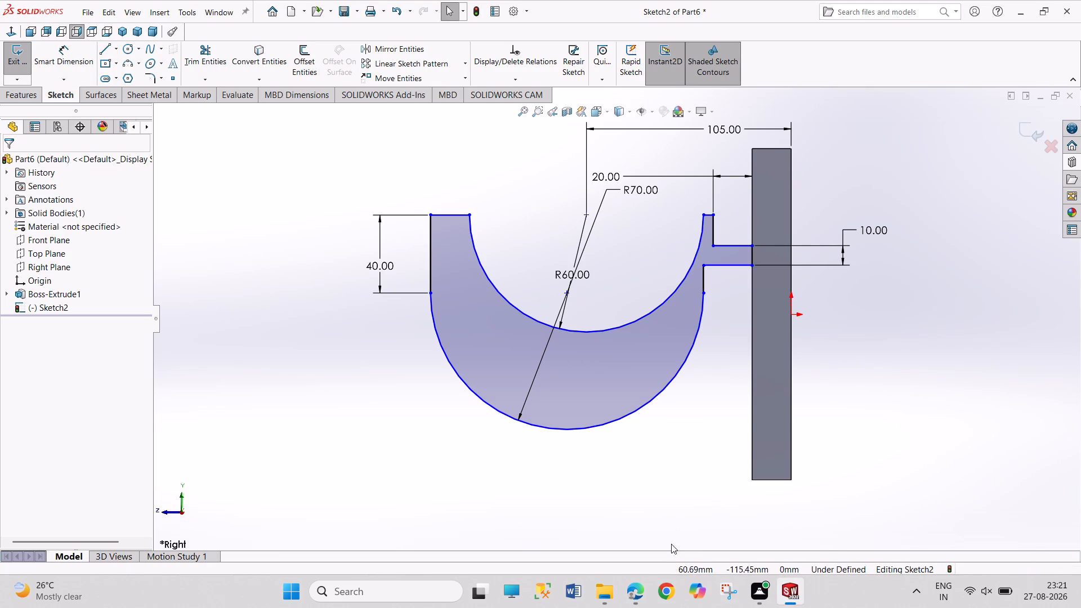
click(640, 549)
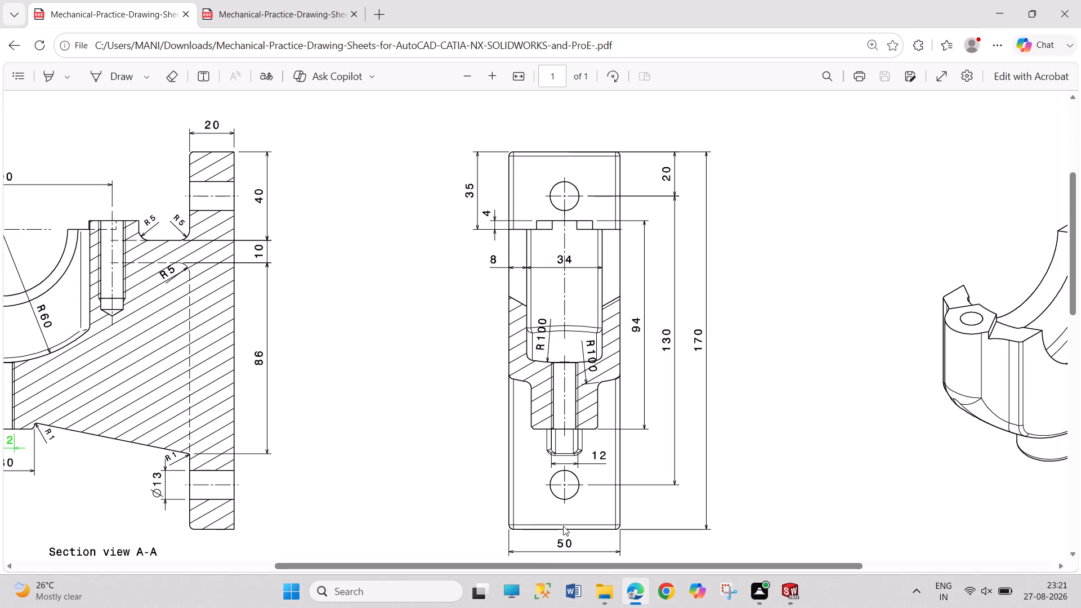
drag(543, 571, 417, 569)
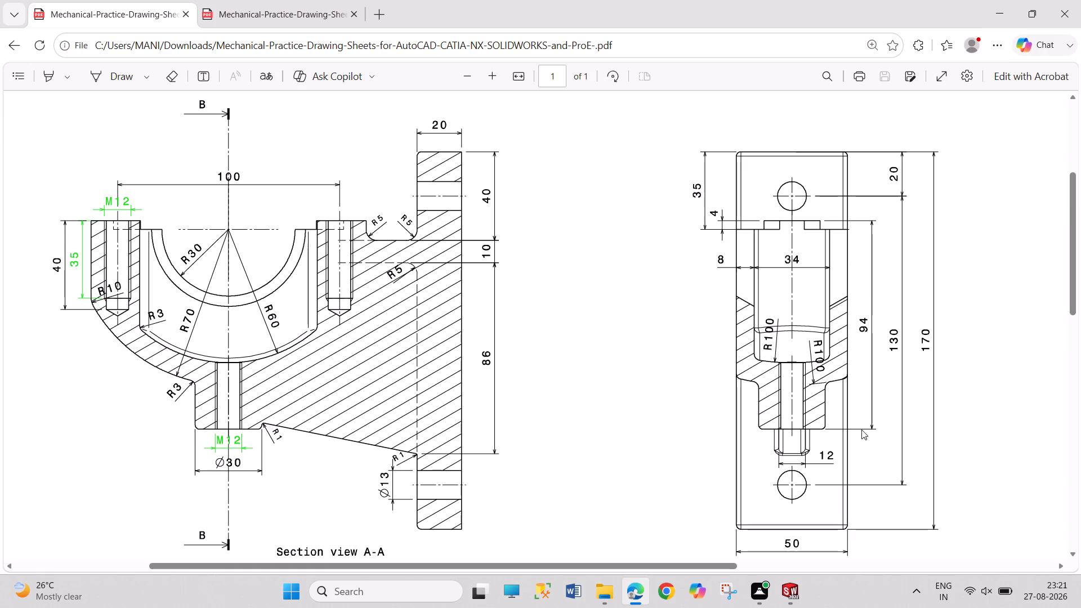
scroll(847, 419, up, 3)
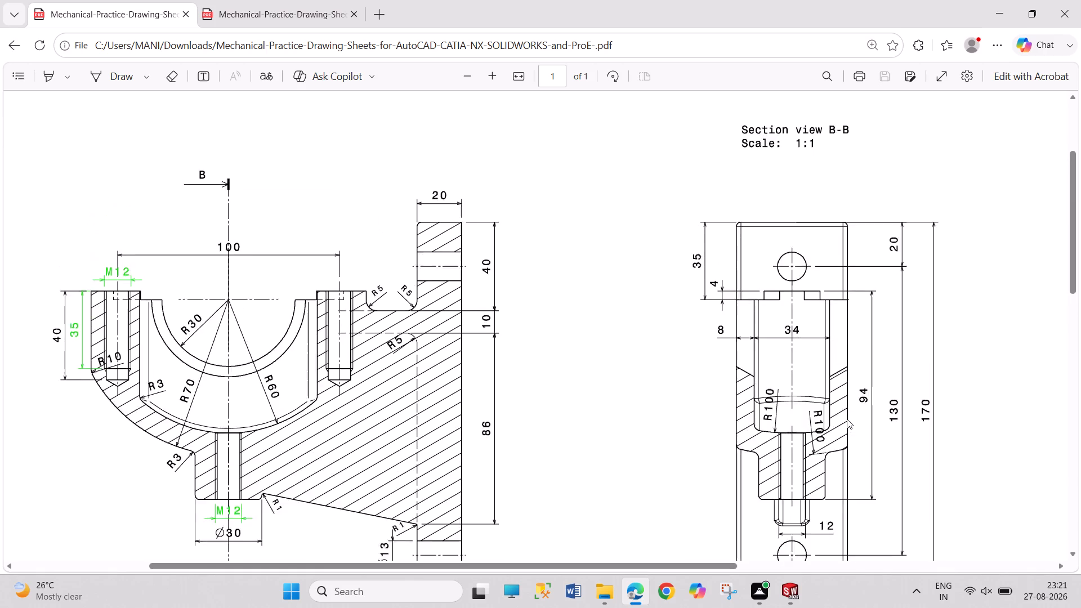
scroll(848, 421, down, 2)
scroll(848, 427, up, 1)
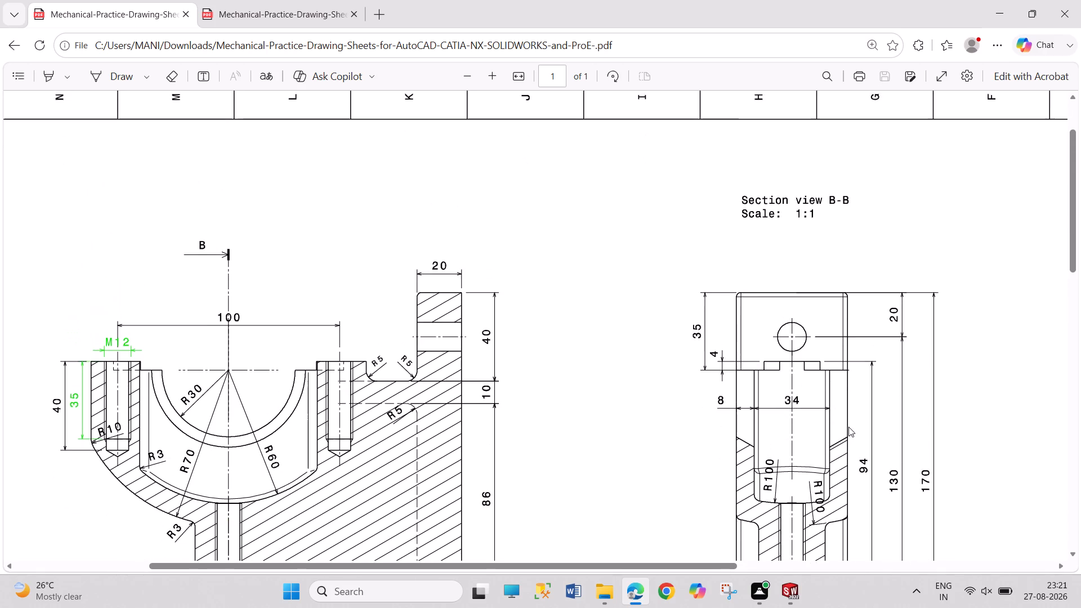
scroll(848, 427, down, 1)
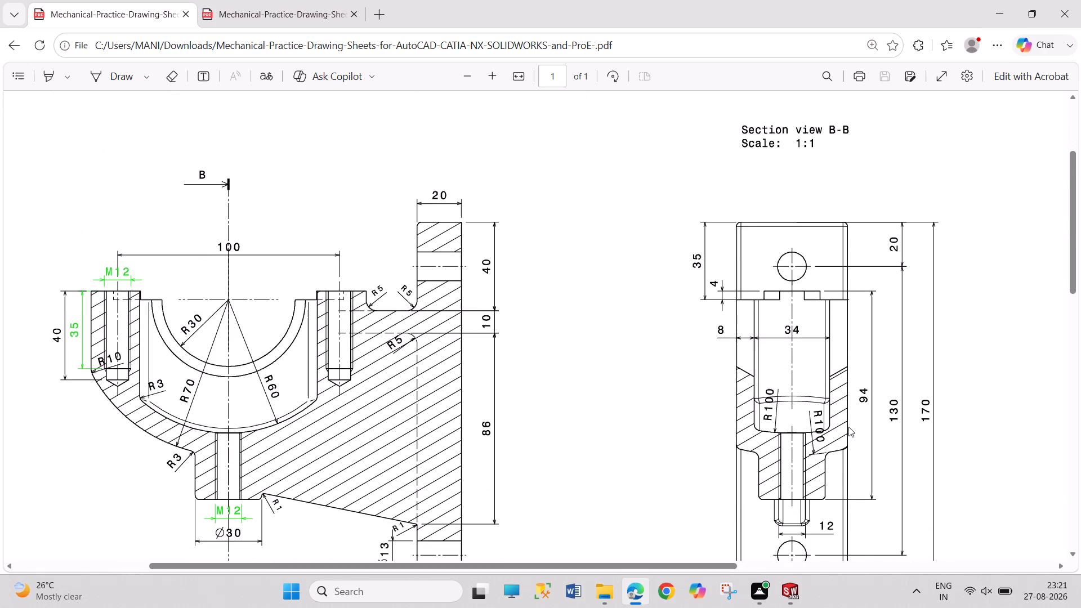
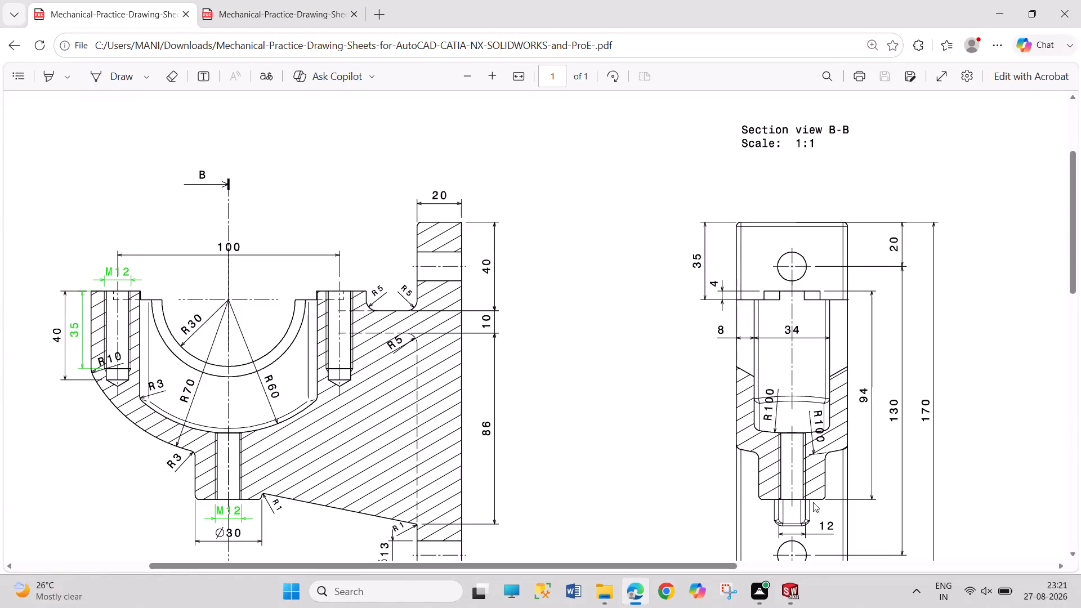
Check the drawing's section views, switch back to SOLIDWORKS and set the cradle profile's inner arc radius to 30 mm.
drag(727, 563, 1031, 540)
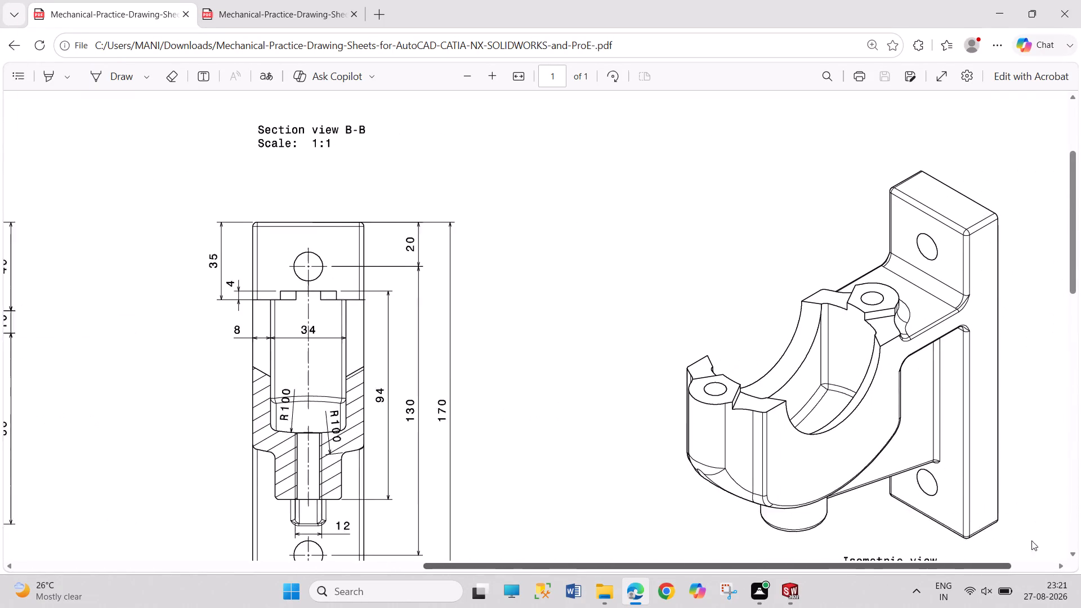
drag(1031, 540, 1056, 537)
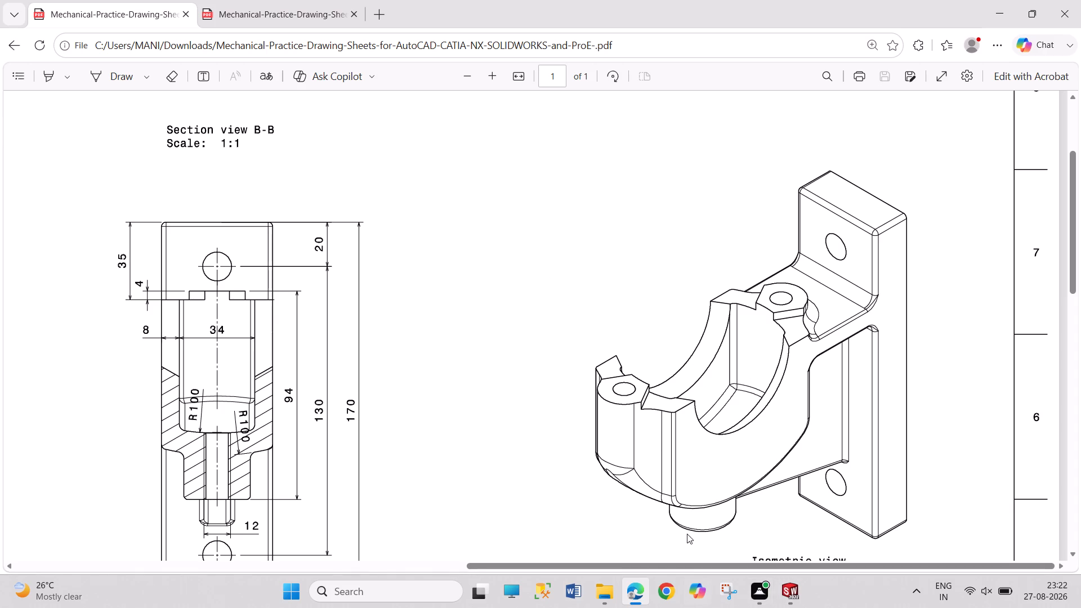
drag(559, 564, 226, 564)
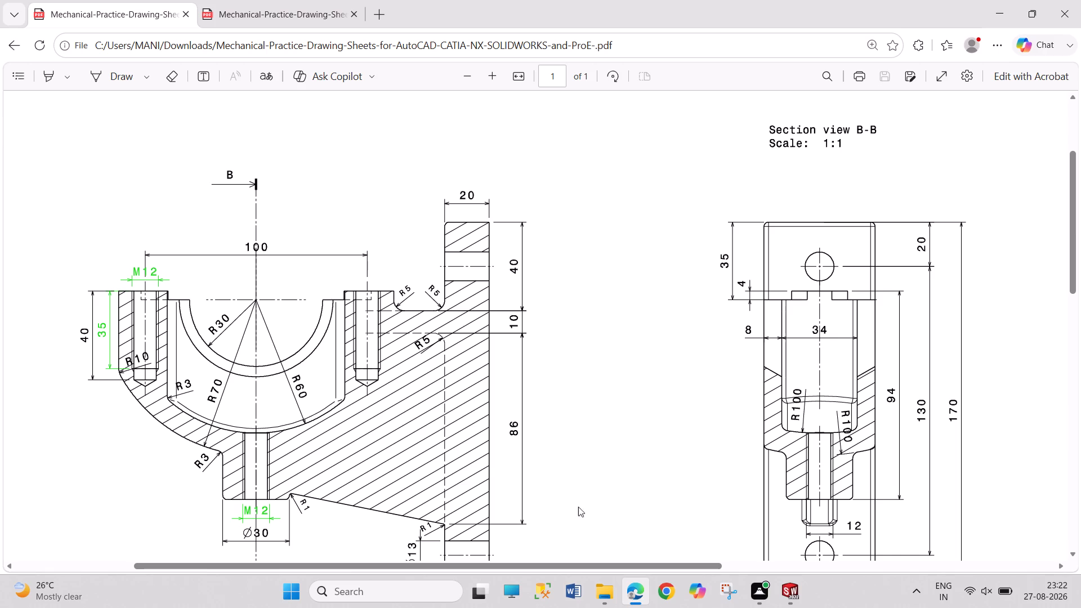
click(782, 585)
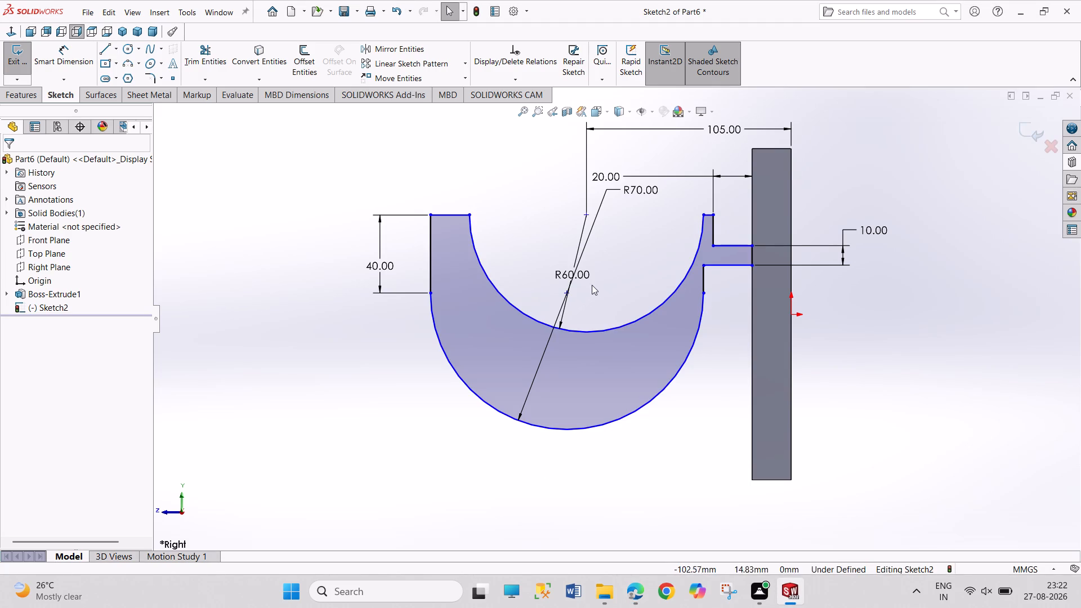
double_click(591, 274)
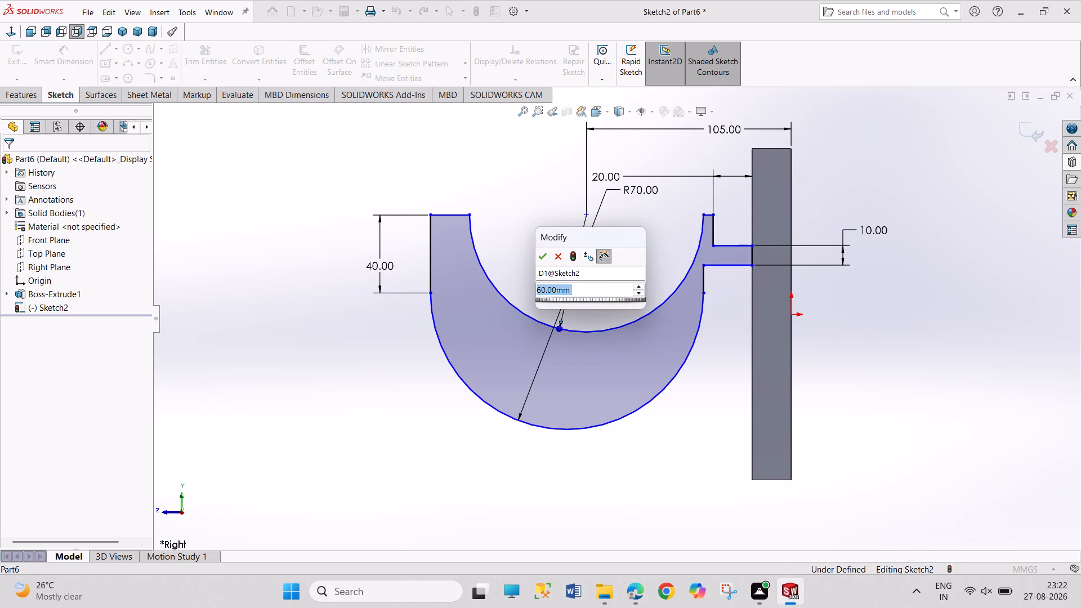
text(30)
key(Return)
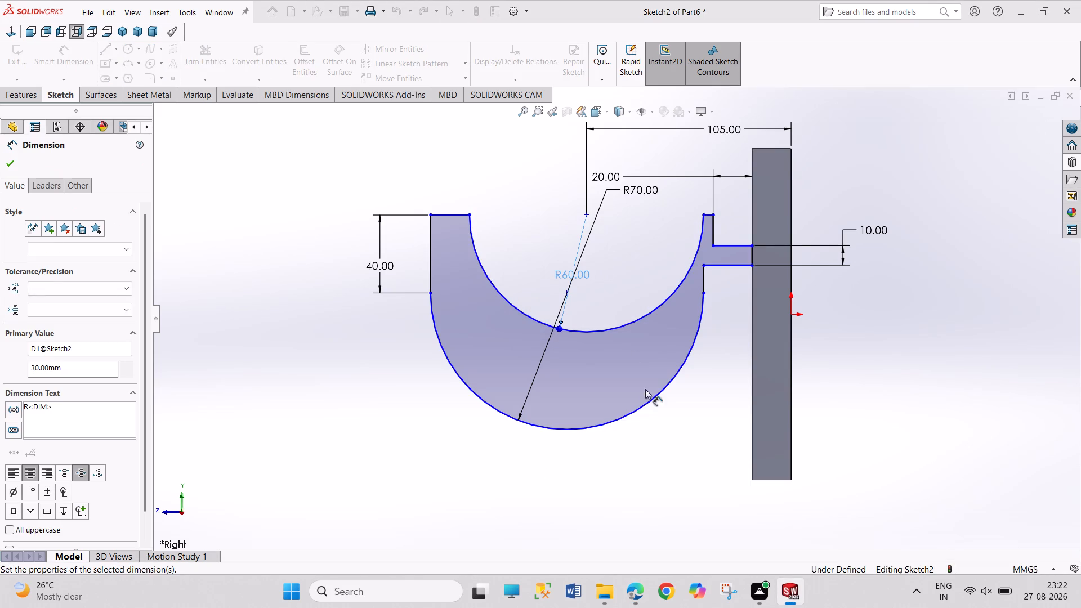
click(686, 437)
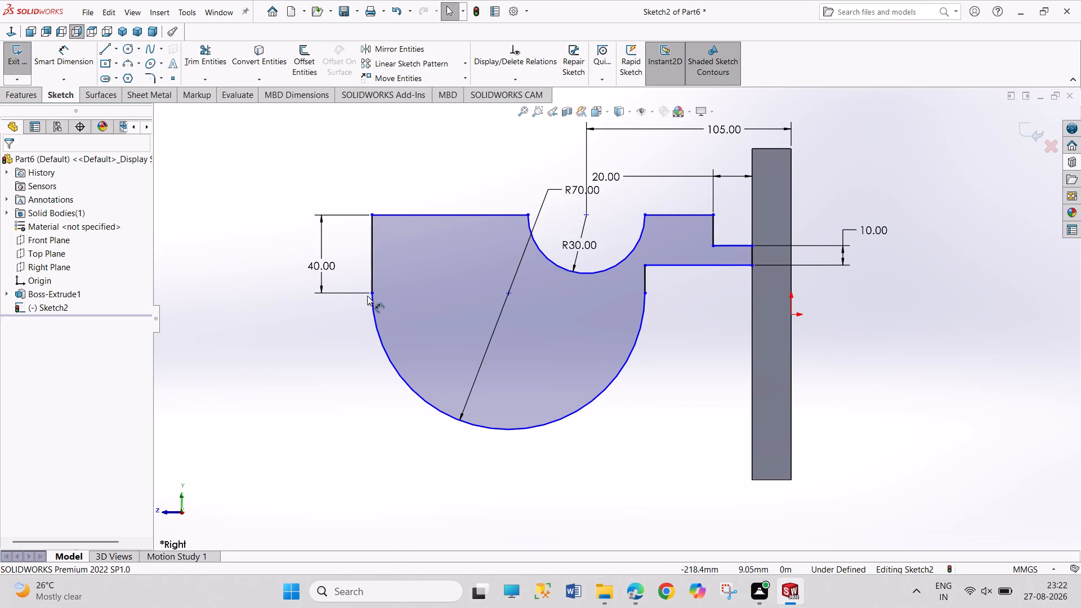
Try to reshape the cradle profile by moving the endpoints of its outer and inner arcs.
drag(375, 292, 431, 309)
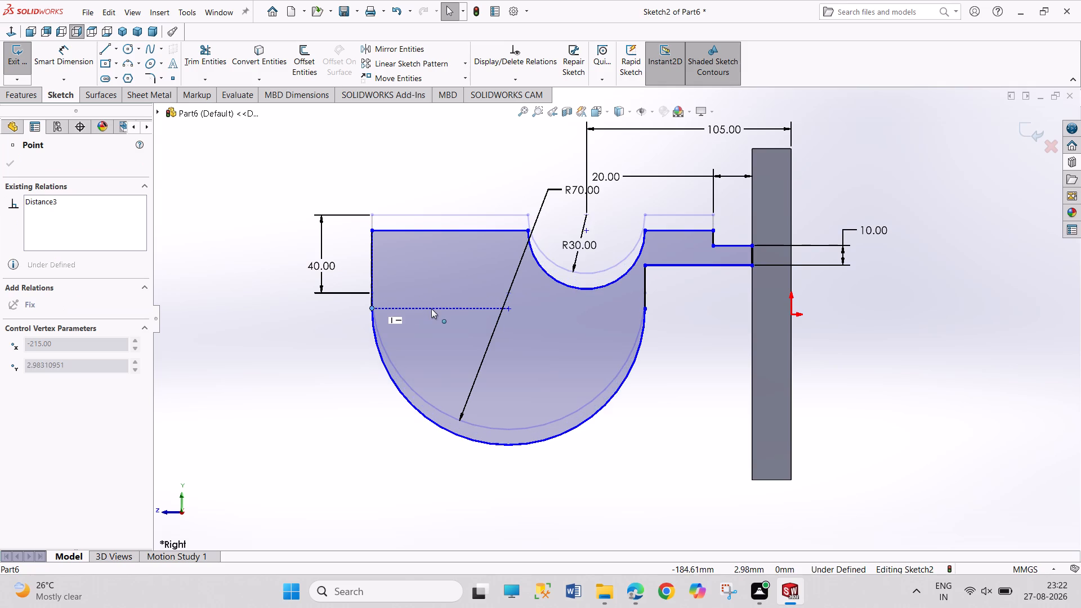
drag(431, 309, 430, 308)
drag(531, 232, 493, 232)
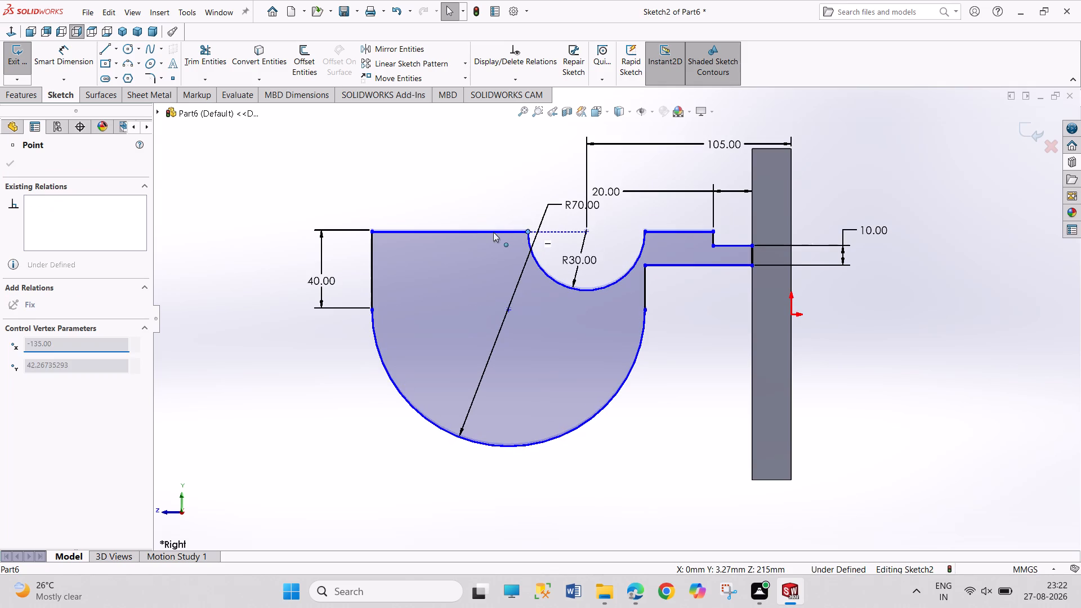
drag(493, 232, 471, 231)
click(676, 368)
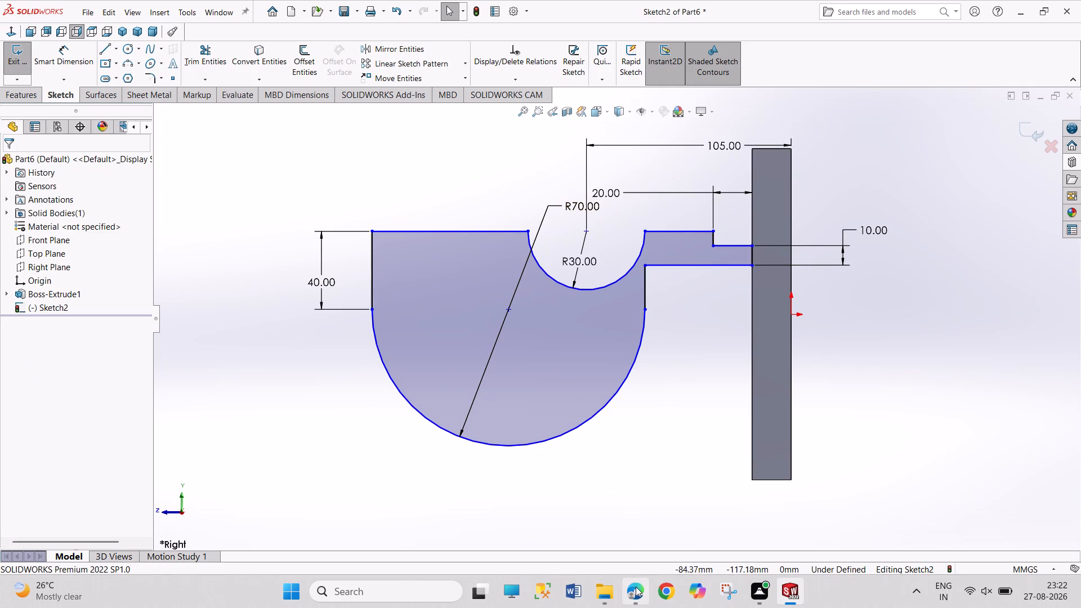
Switch to the bracket drawing PDF in Edge and study section views A-A and B-B against the isometric view.
click(649, 539)
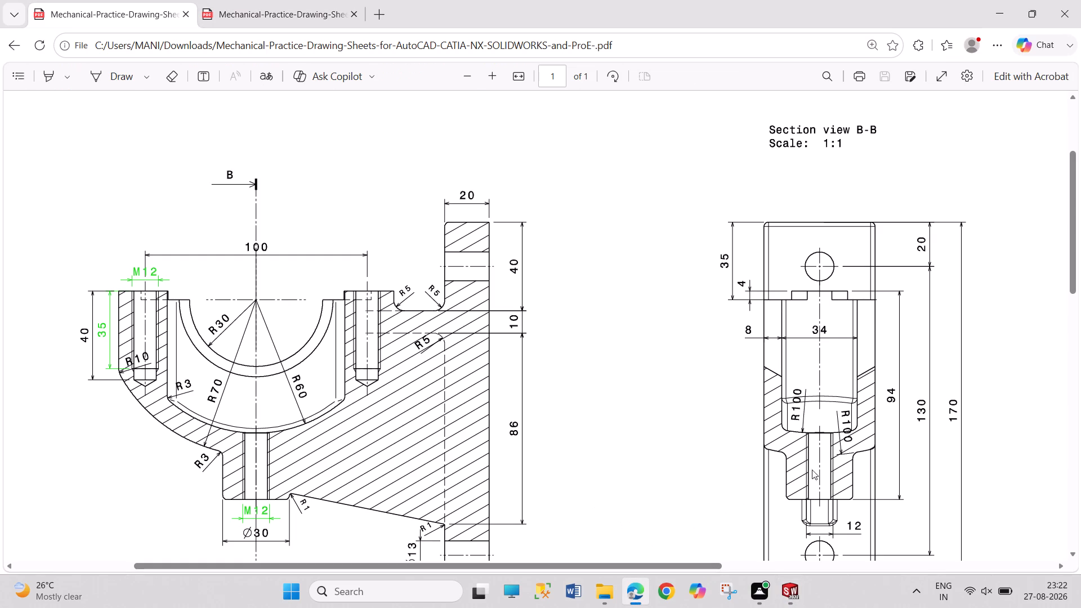
scroll(882, 446, up, 3)
drag(710, 567, 898, 553)
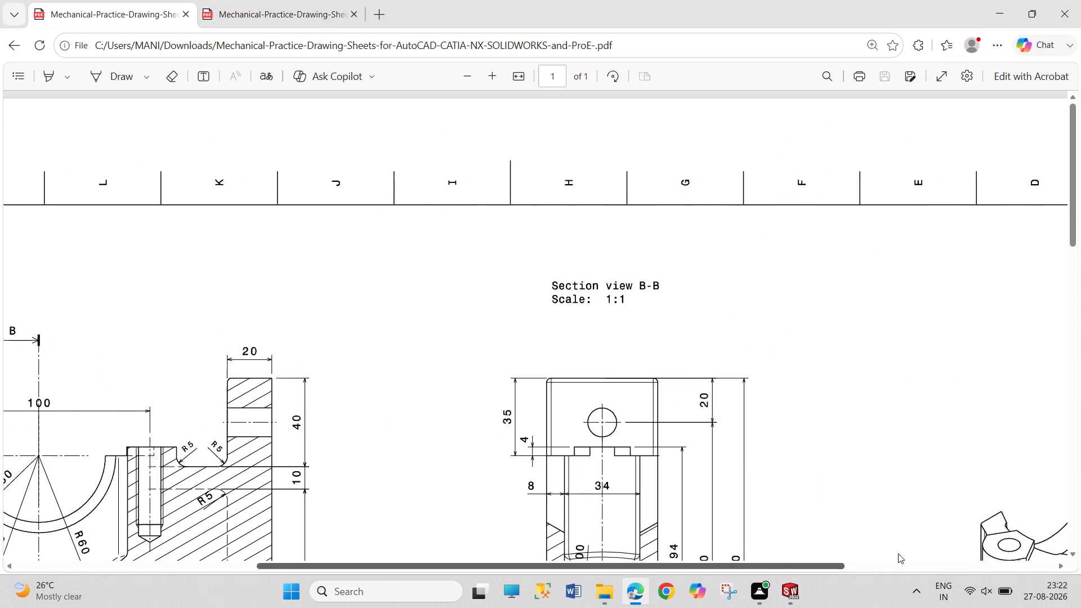
drag(898, 553, 1078, 530)
scroll(738, 426, down, 3)
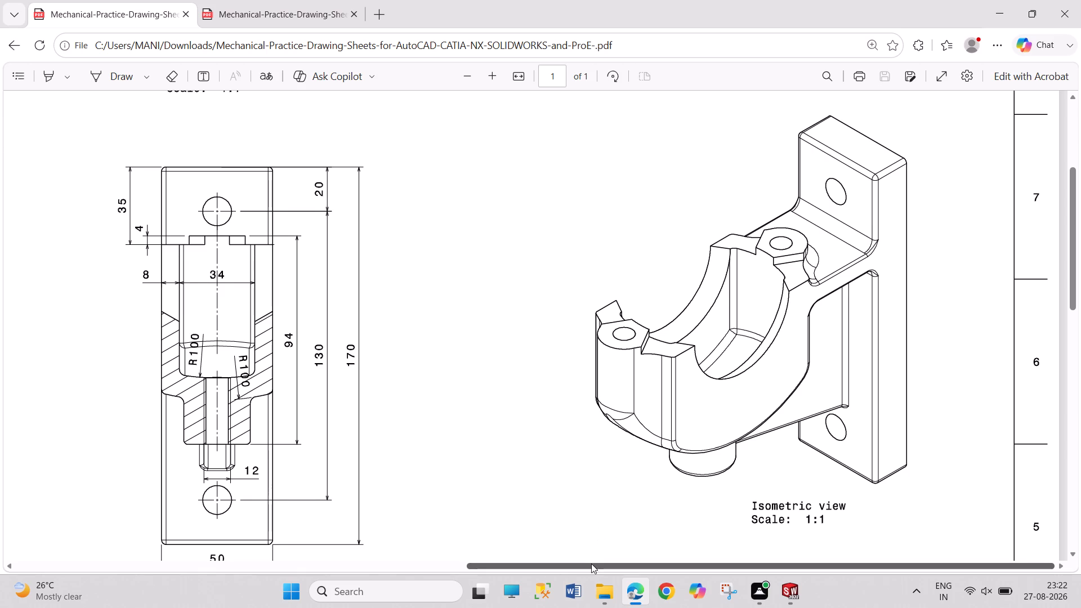
drag(591, 564, 391, 557)
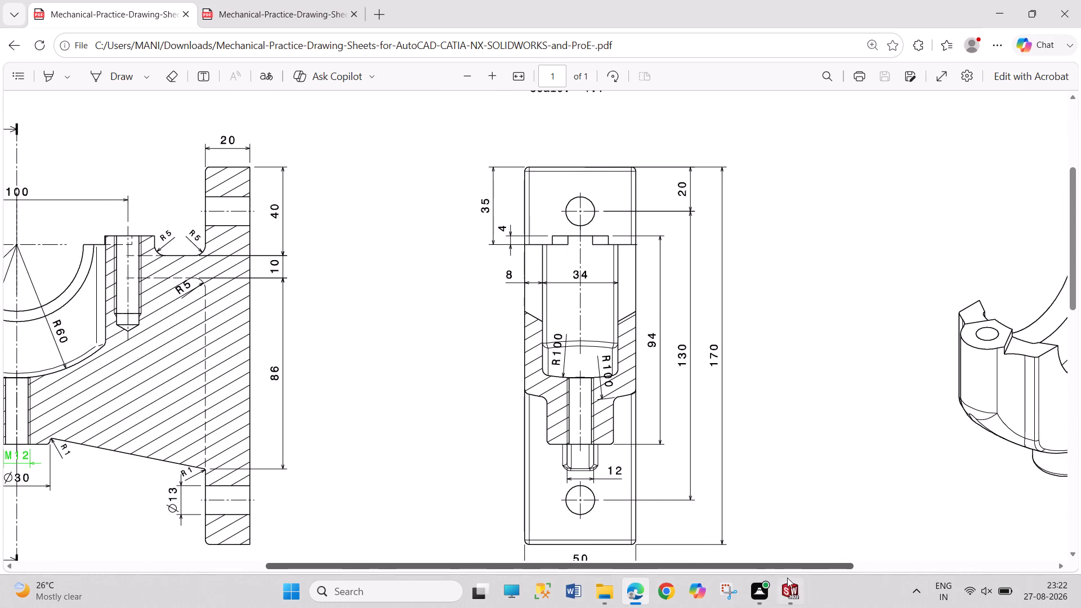
click(784, 580)
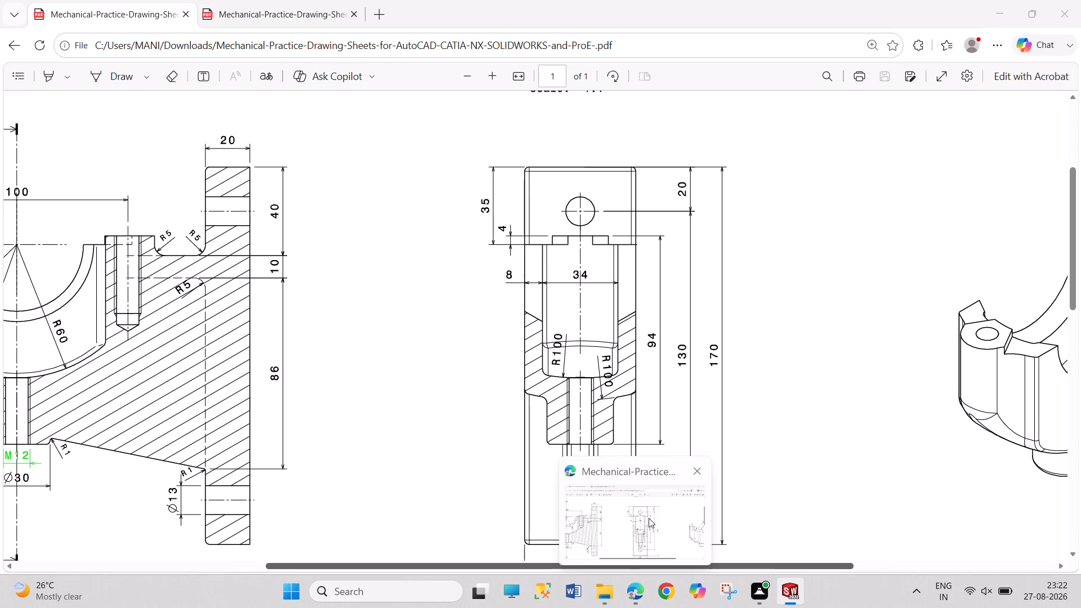
click(649, 518)
drag(563, 563, 497, 563)
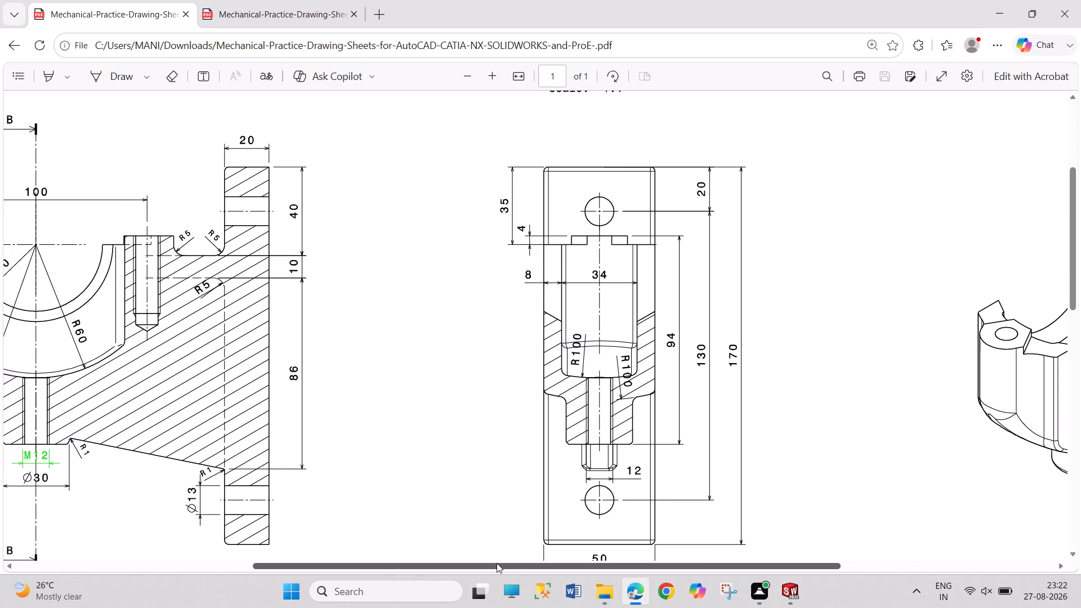
drag(497, 563, 387, 563)
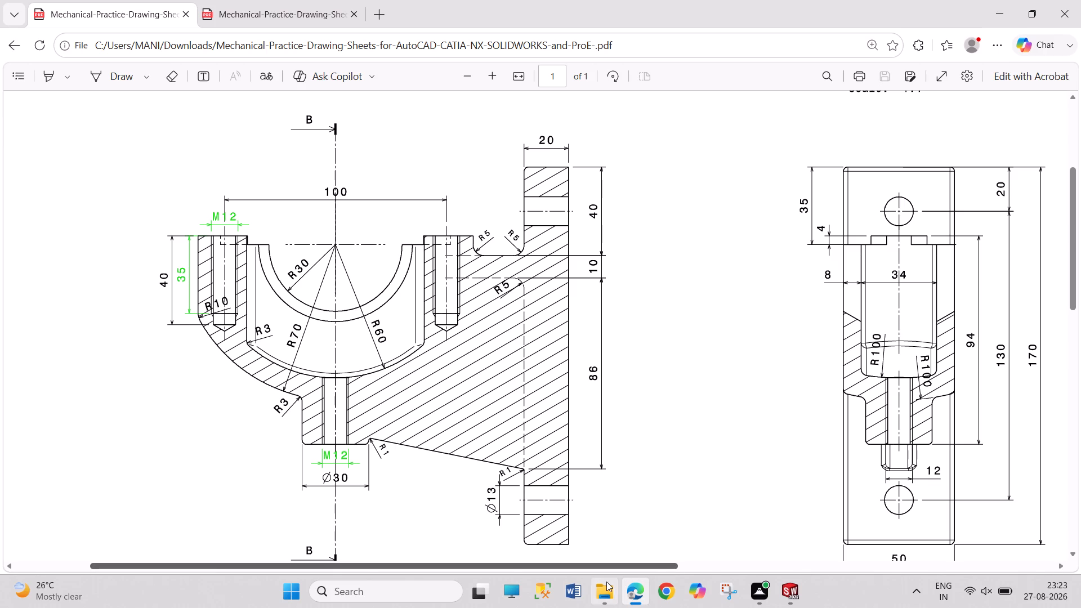
drag(535, 567, 607, 566)
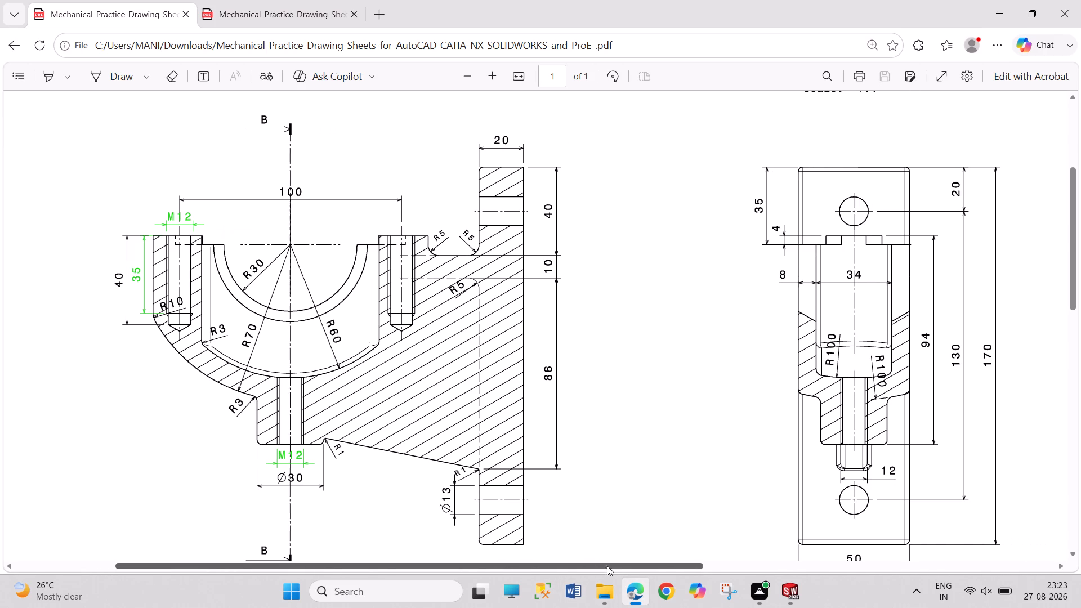
drag(607, 566, 933, 537)
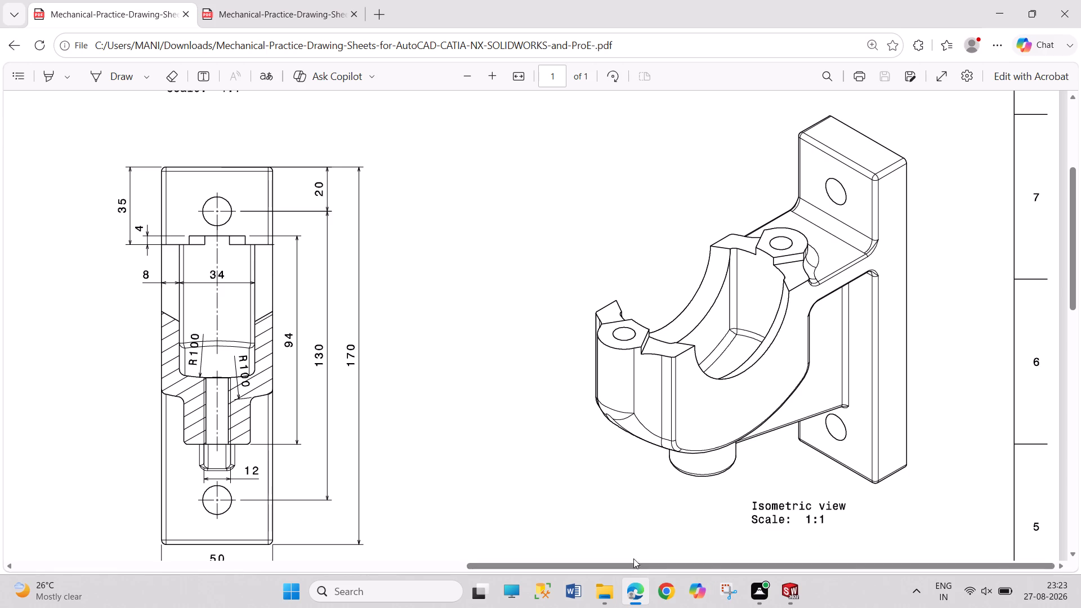
Fit the bracket drawing to the window width and look over its section, isometric and front views together.
click(788, 586)
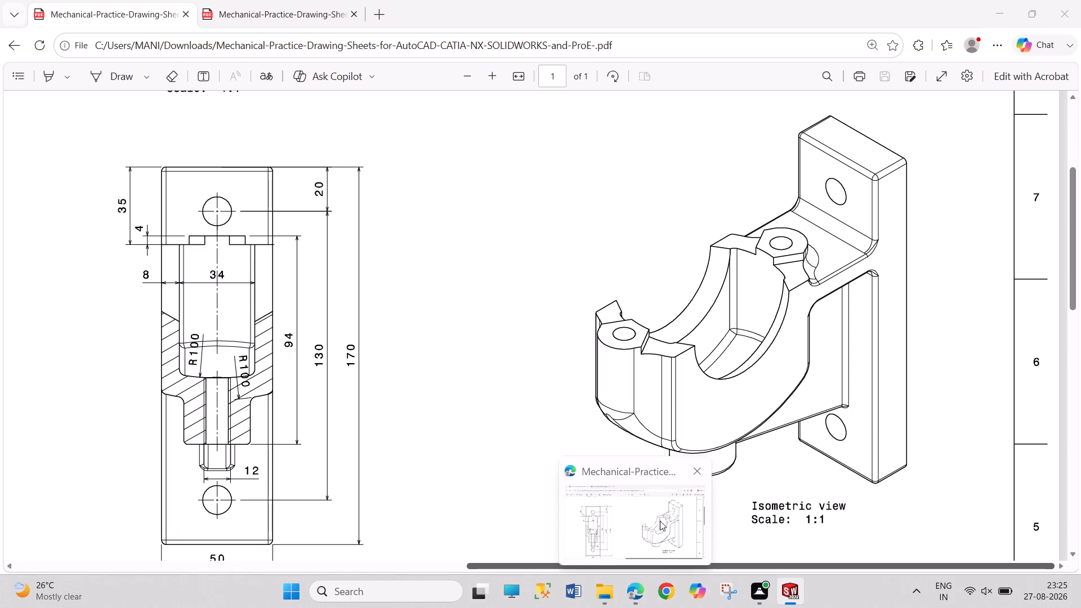
click(660, 521)
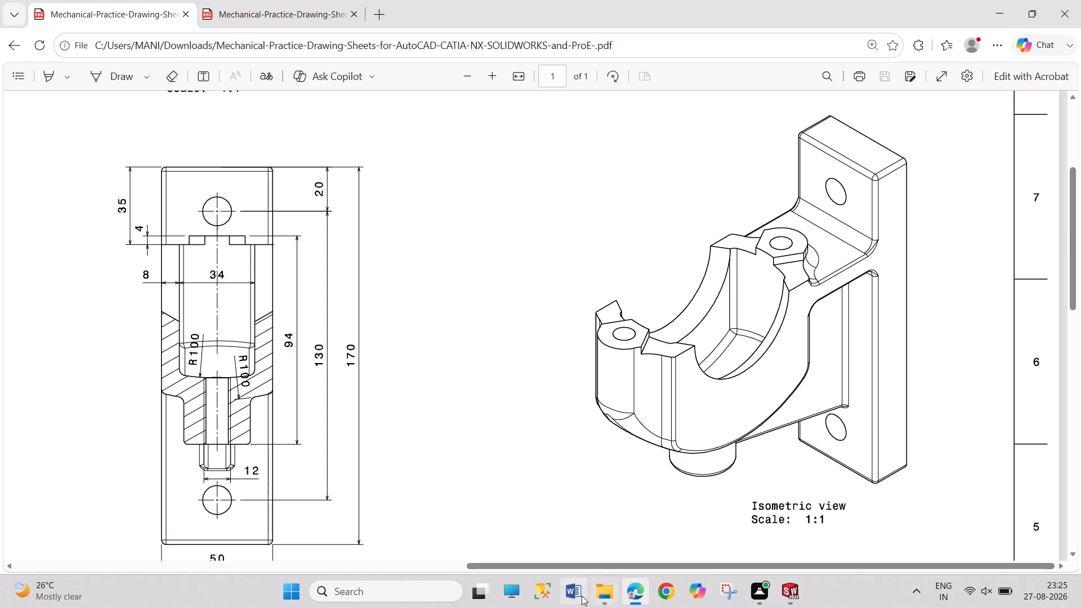
drag(565, 567, 196, 541)
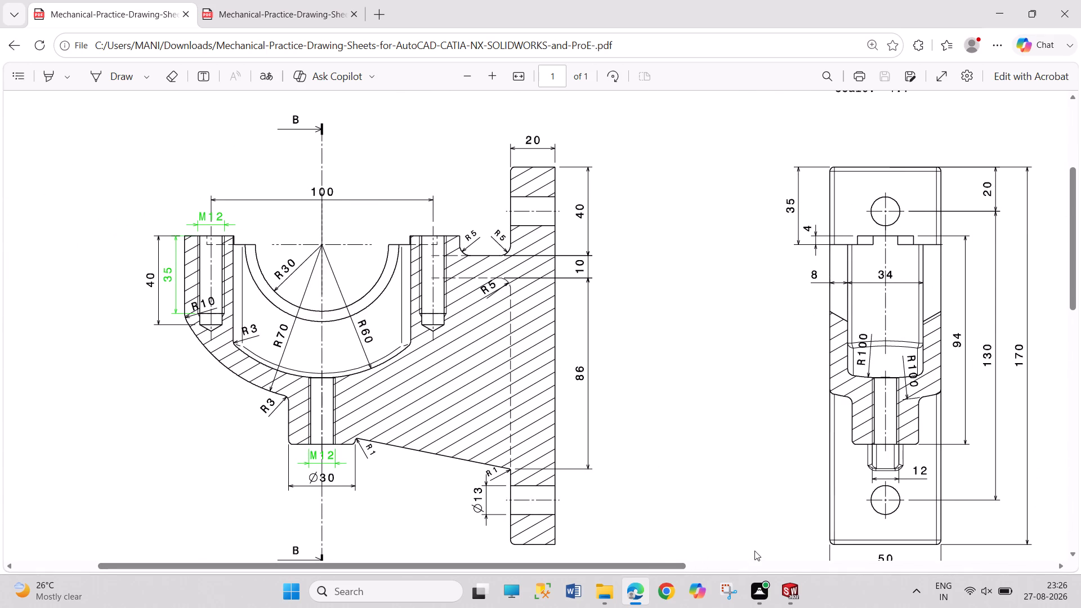
click(511, 77)
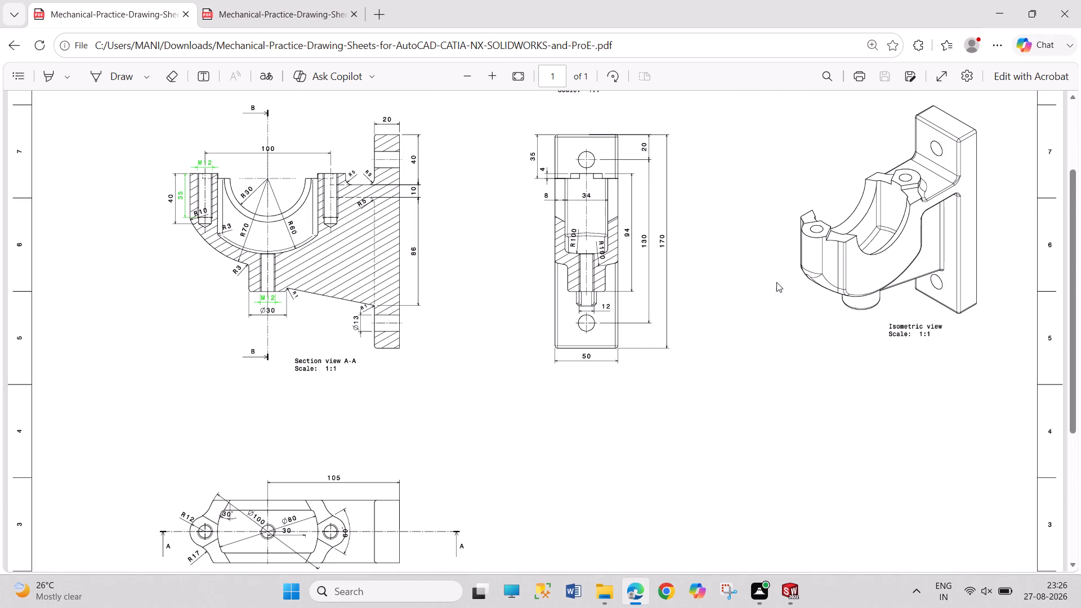
scroll(632, 336, down, 2)
scroll(633, 336, up, 2)
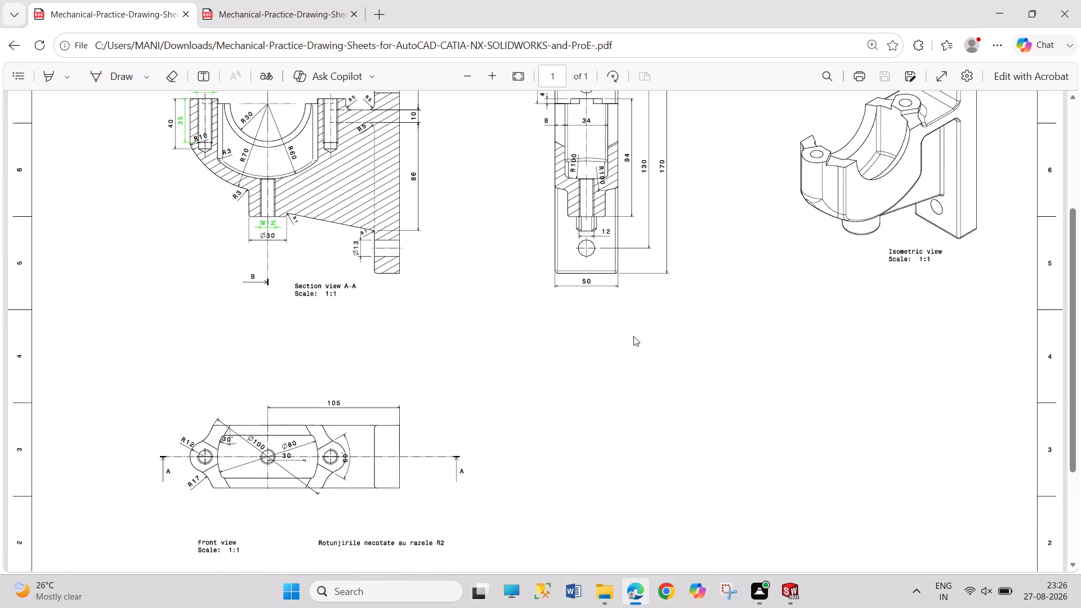
scroll(633, 336, up, 1)
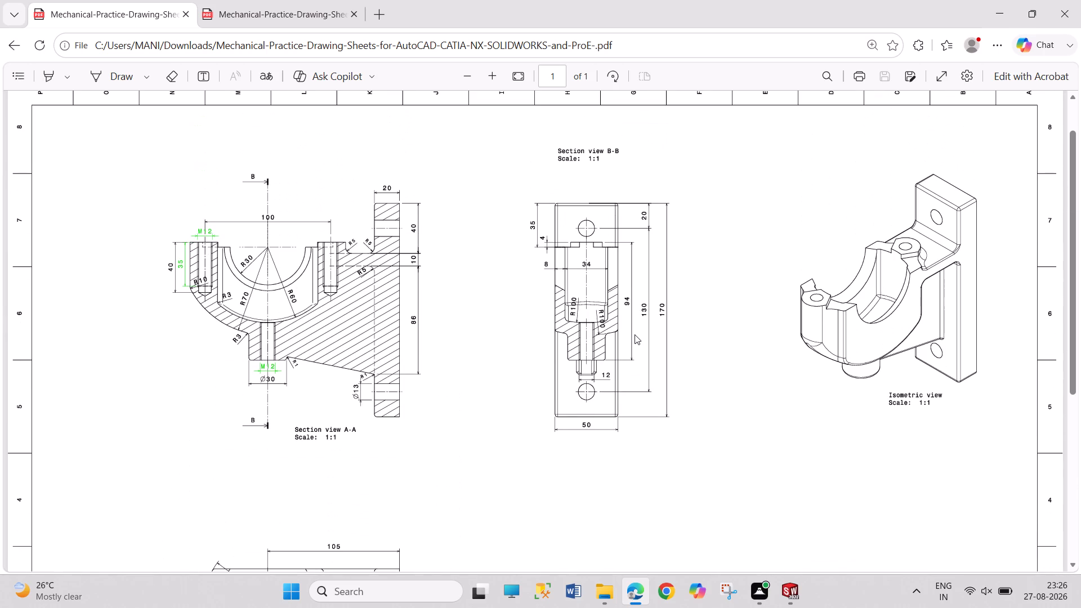
Return to SOLIDWORKS and clear Sketch2, deleting the R70 dimension and the whole cradle and arm profile with its other dimensions.
click(795, 598)
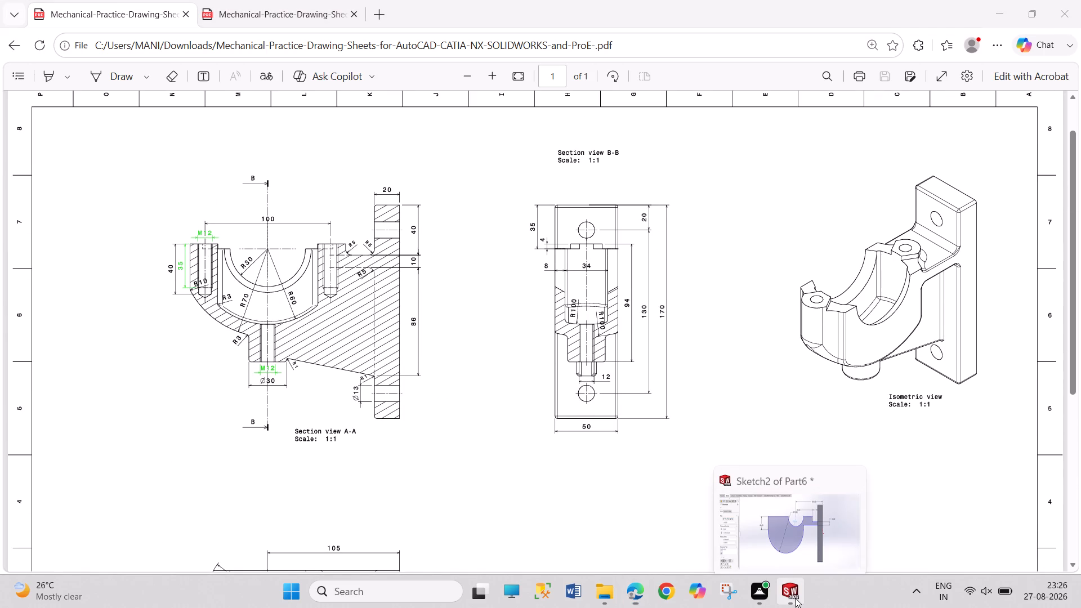
click(792, 537)
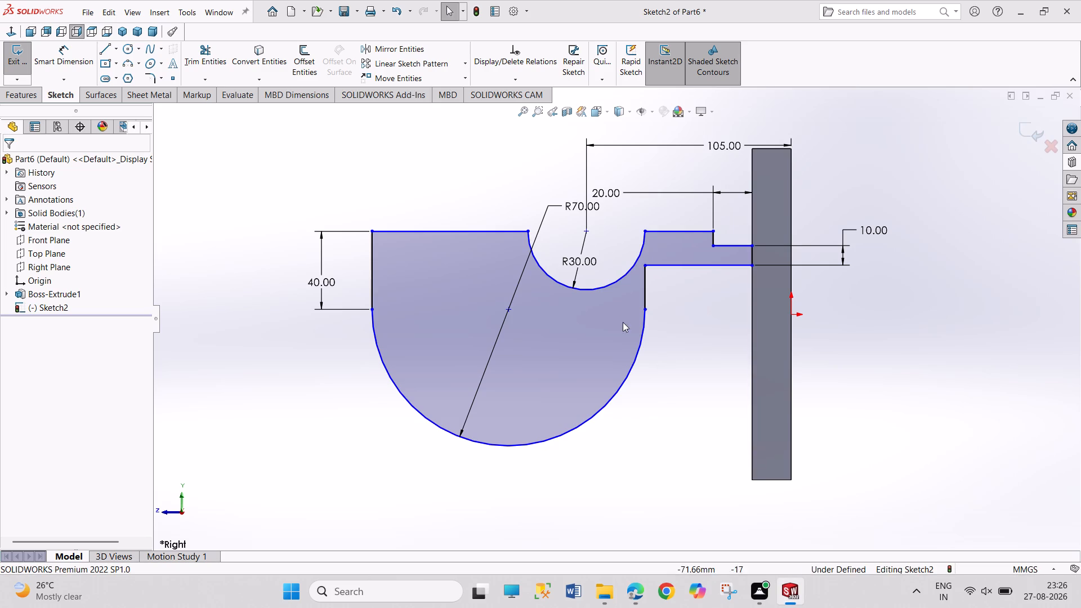
right_click(613, 278)
right_click(617, 283)
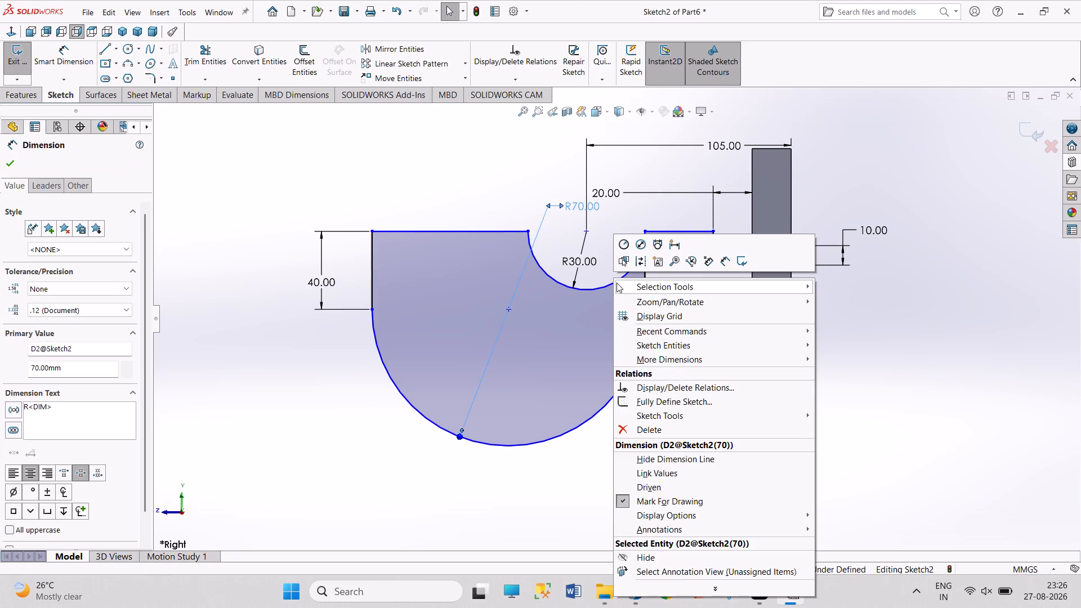
click(663, 428)
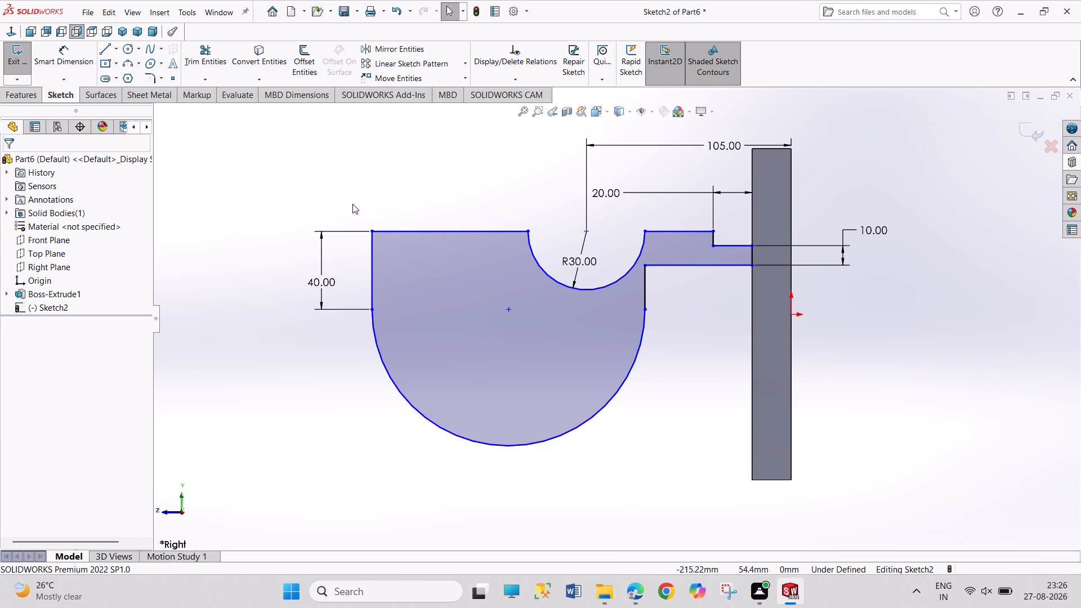
drag(300, 193, 785, 485)
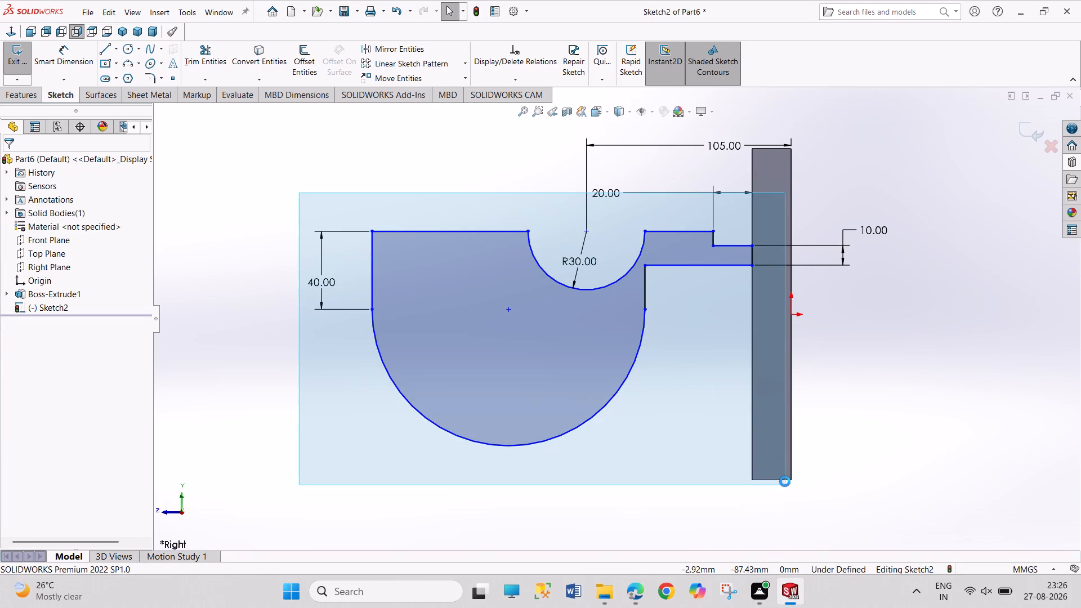
key(Delete)
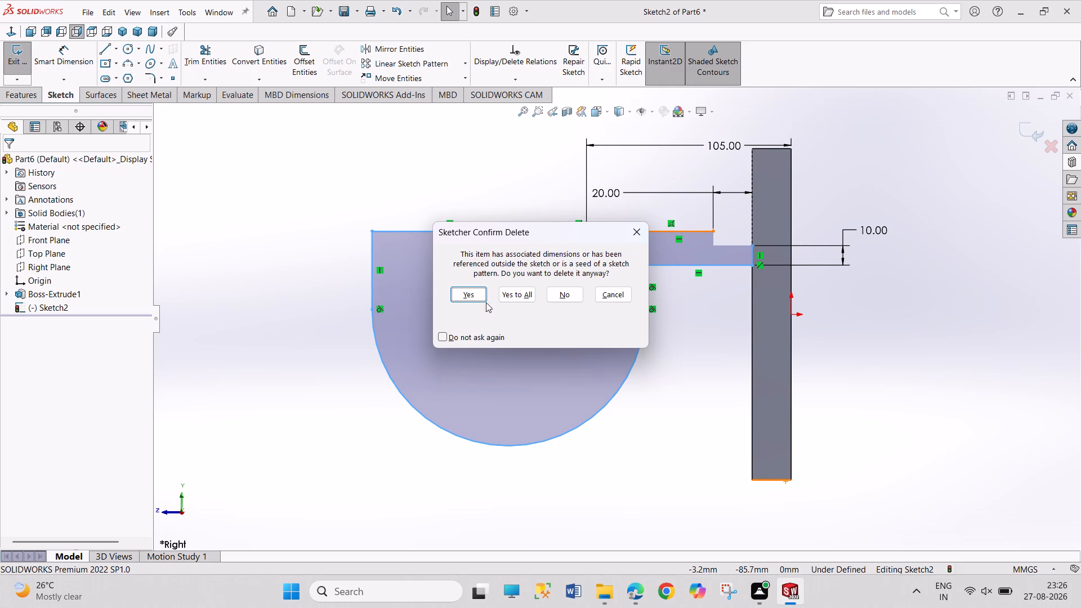
click(477, 294)
click(481, 297)
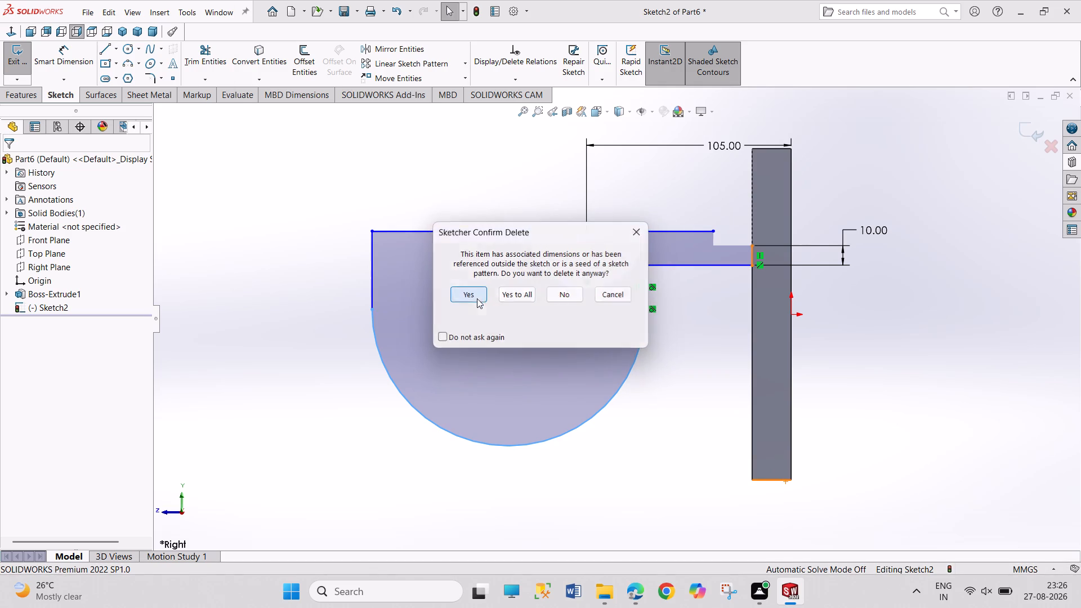
click(482, 288)
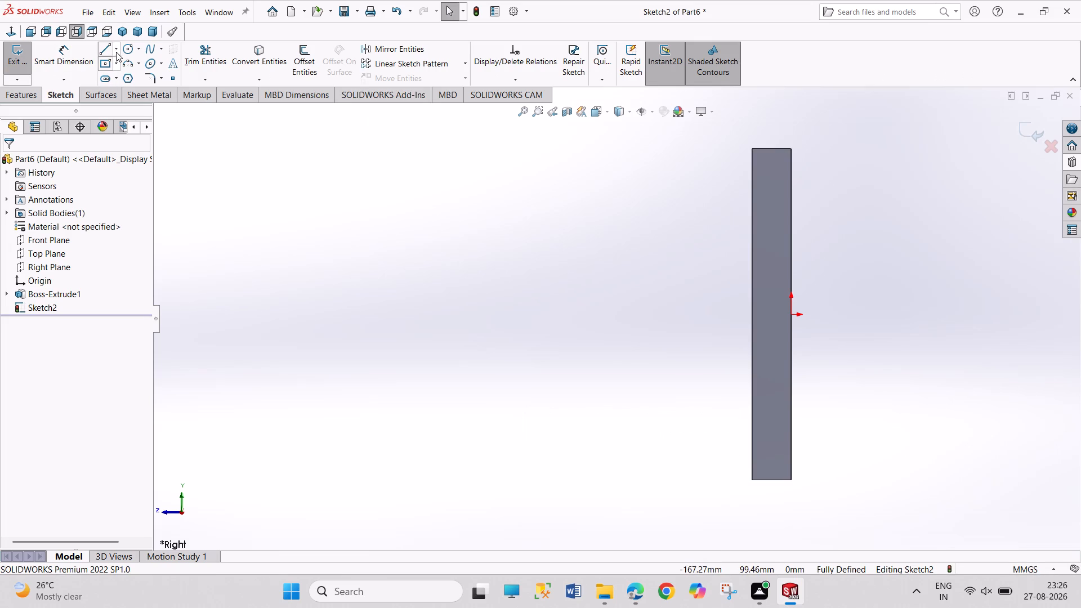
Sketch two concentric circles of about 64 mm and 87 mm radius beside the upper half of the plate.
click(109, 46)
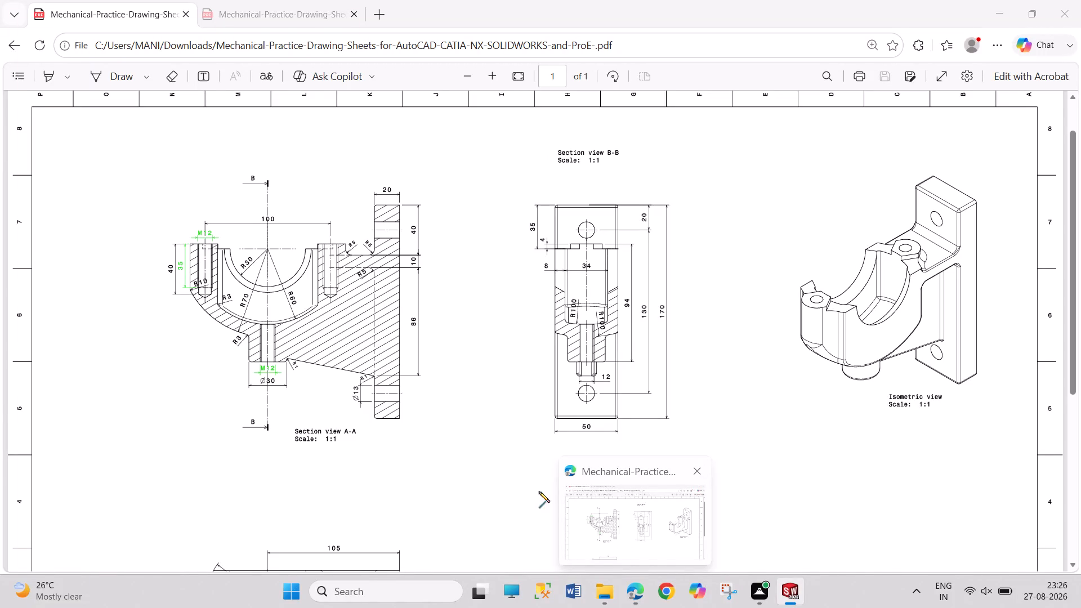
click(127, 47)
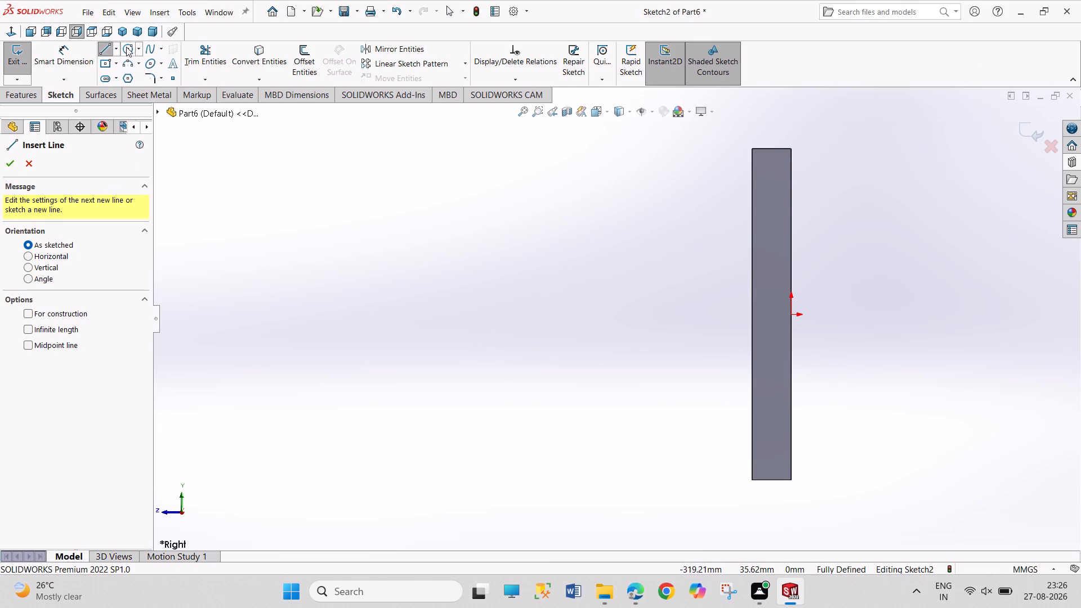
click(562, 218)
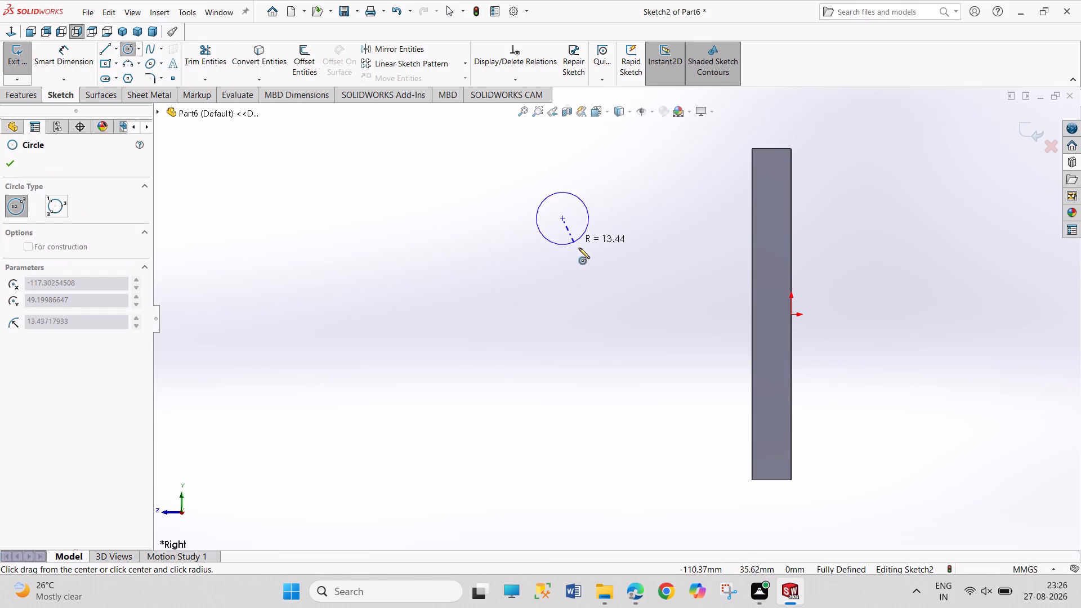
click(651, 306)
click(564, 218)
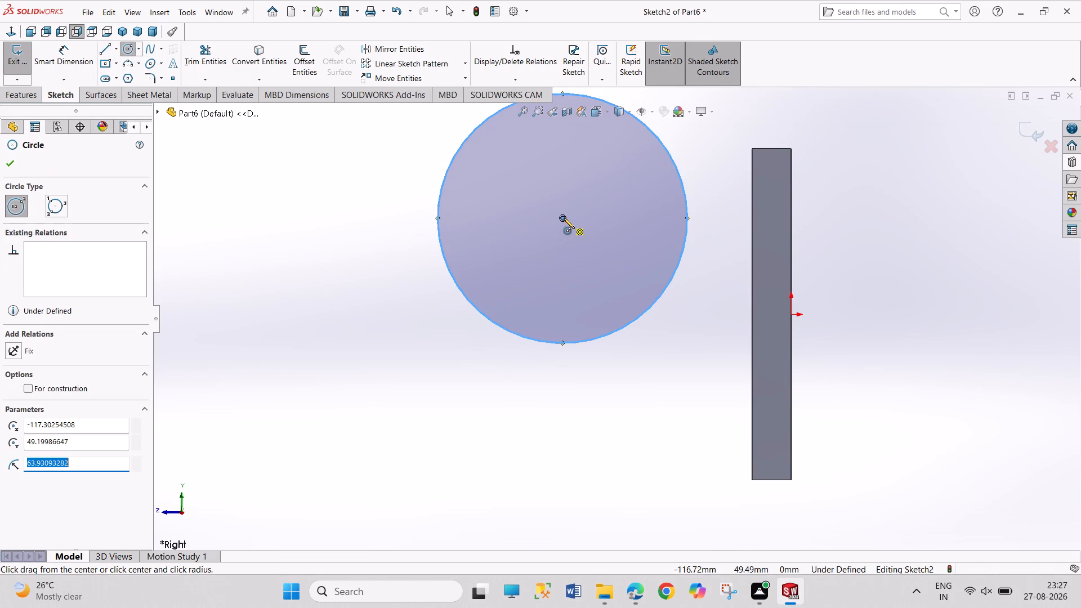
click(684, 337)
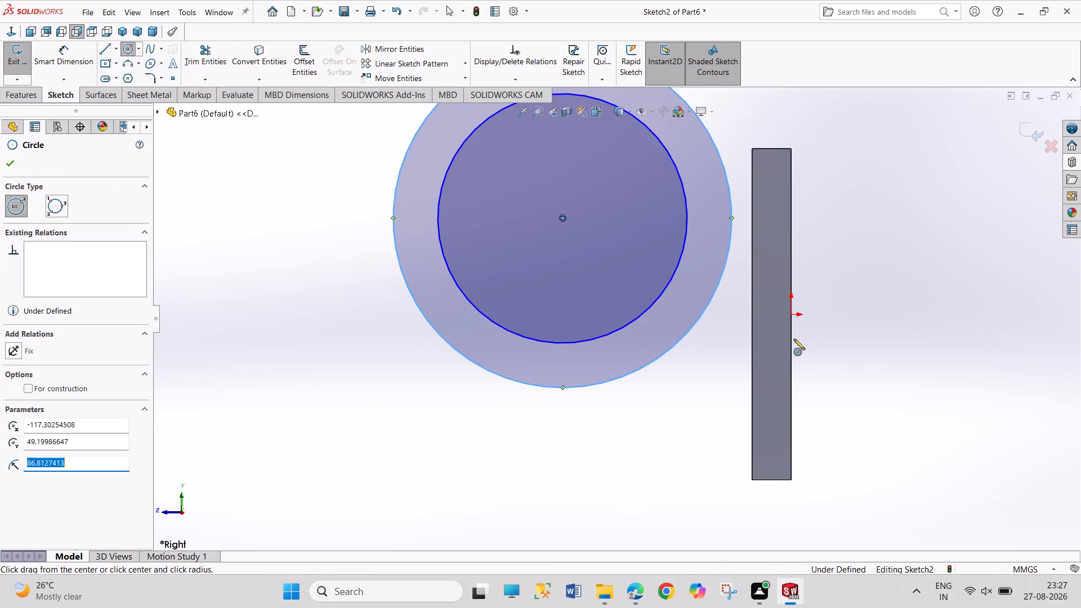
right_click(852, 339)
click(859, 345)
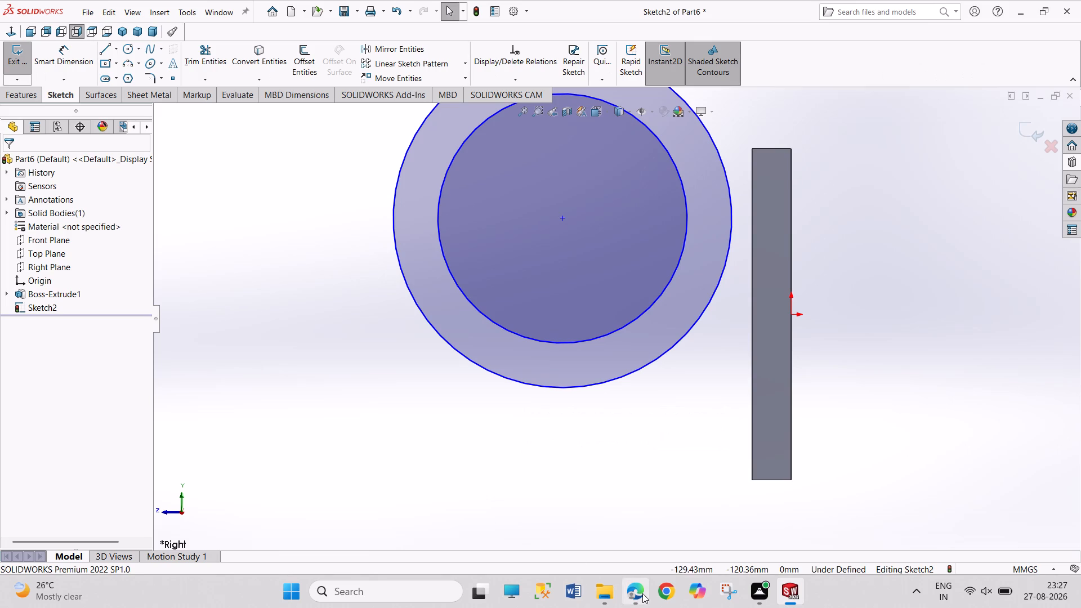
Check the section and front views in the Edge drawing PDF, and in SOLIDWORKS dimension the circles' centre 150 mm from the plate's far vertical edge.
click(642, 593)
scroll(435, 478, down, 3)
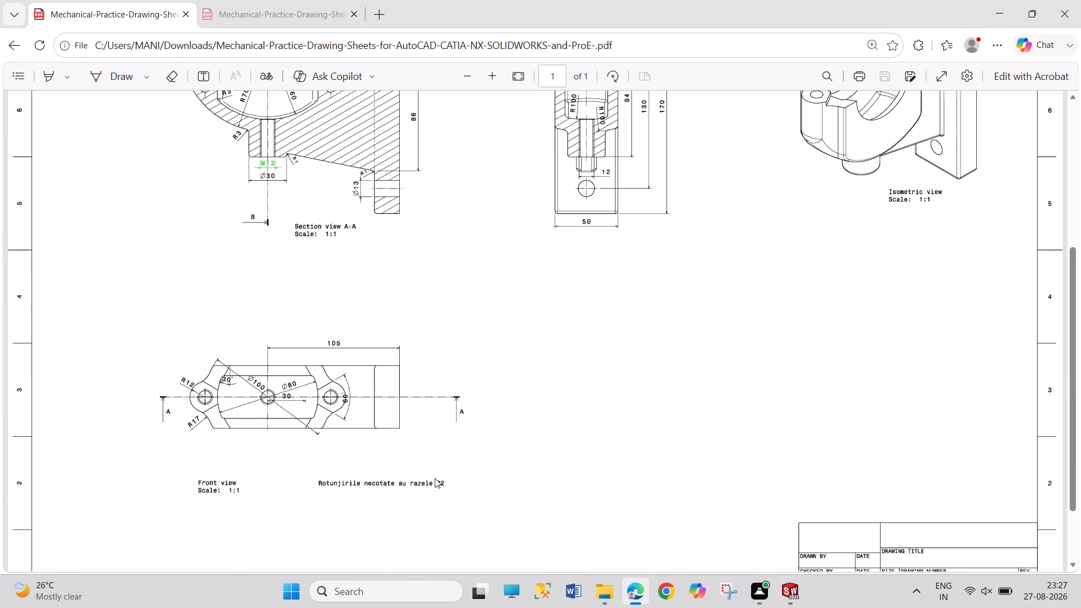
scroll(435, 478, up, 2)
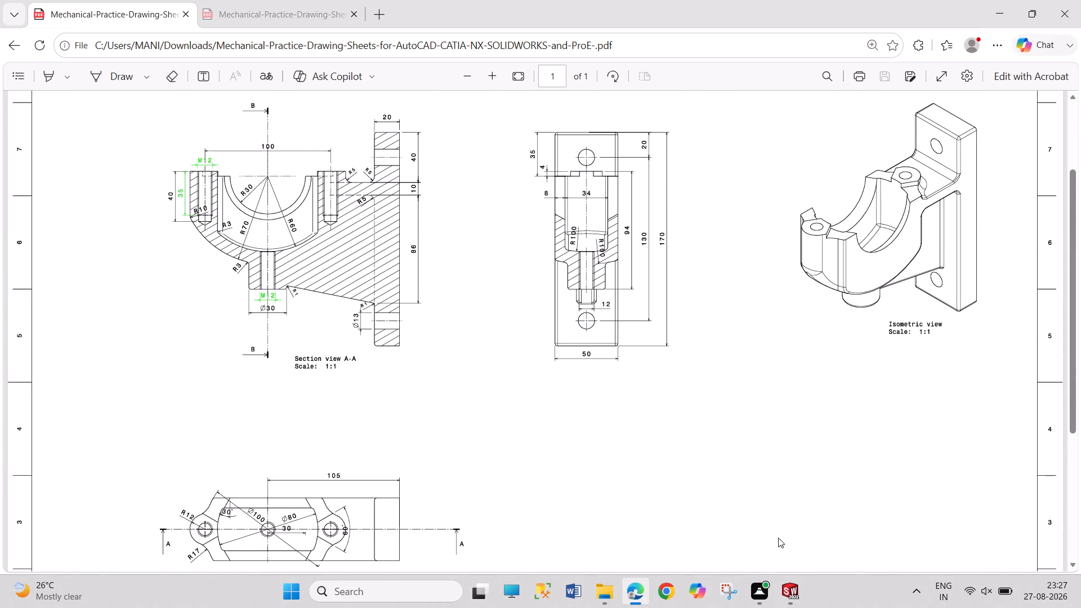
click(806, 598)
click(785, 589)
right_drag(615, 453, 626, 303)
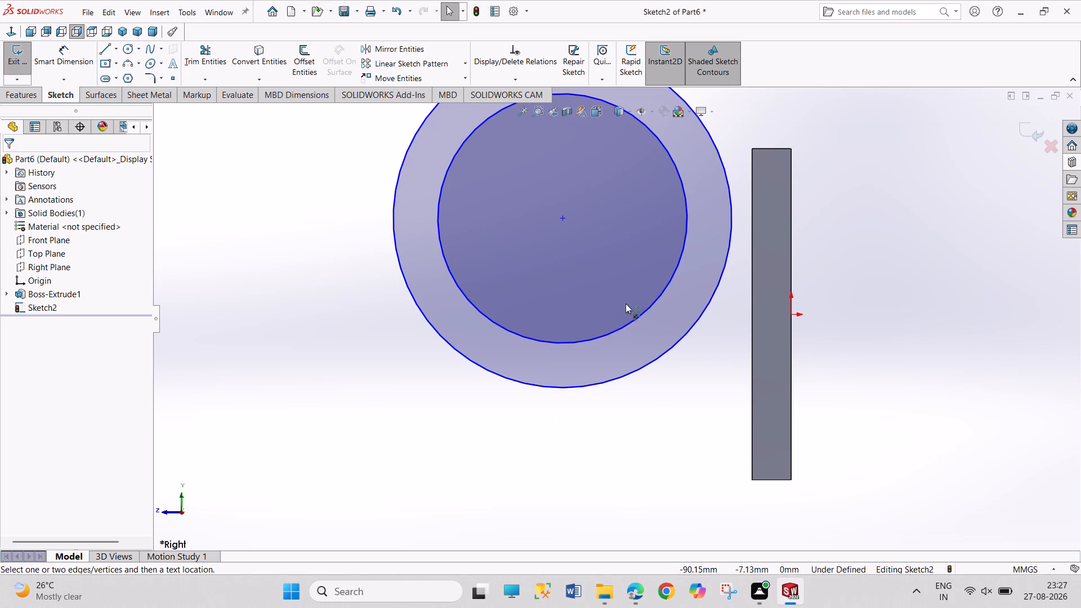
right_drag(626, 303, 631, 297)
click(792, 252)
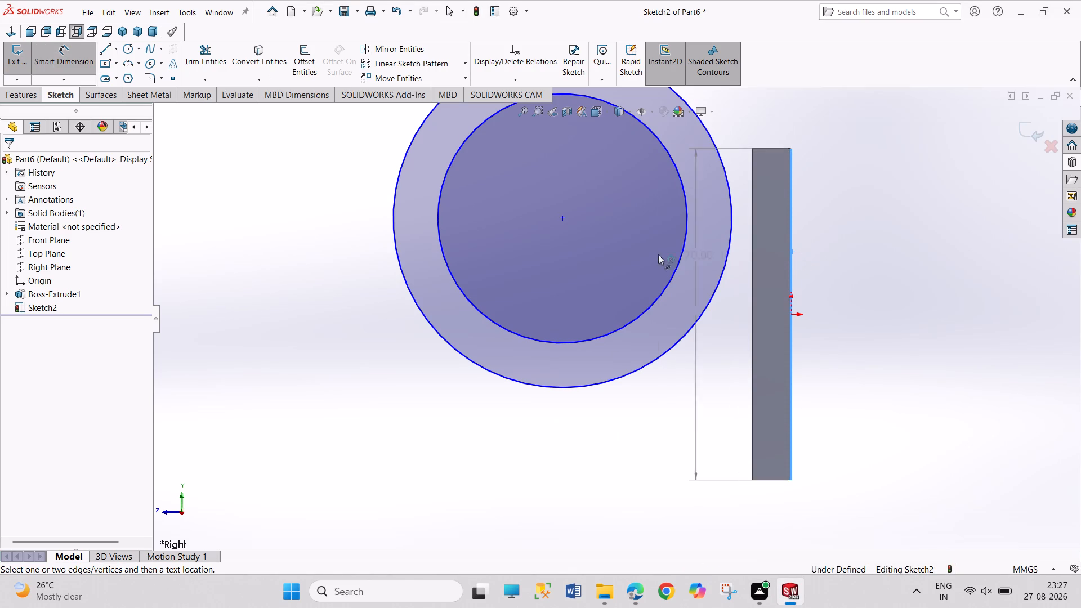
click(560, 217)
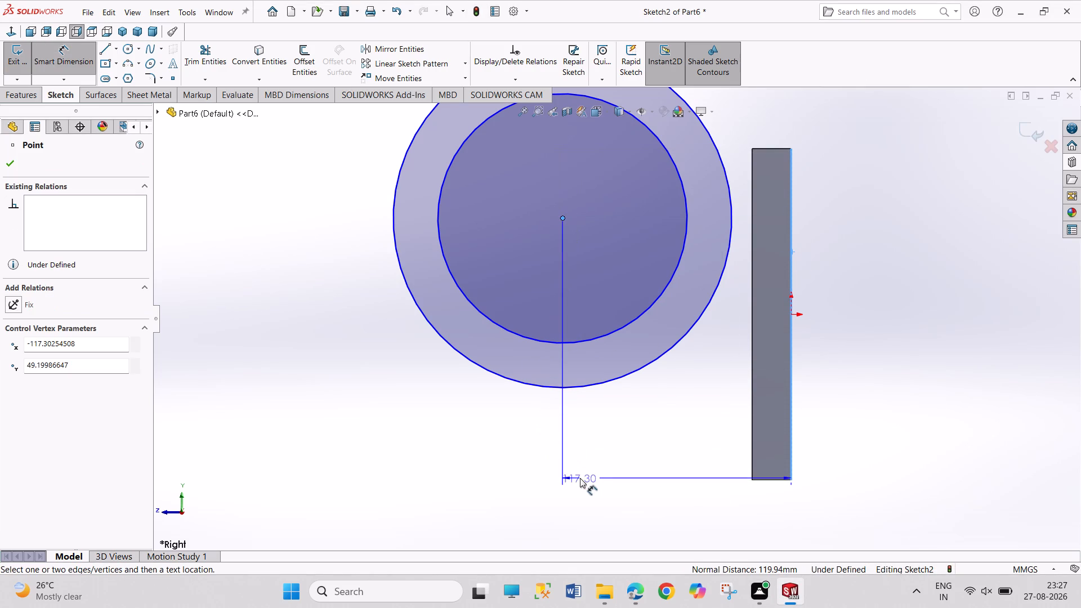
click(582, 478)
text(150)
key(Return)
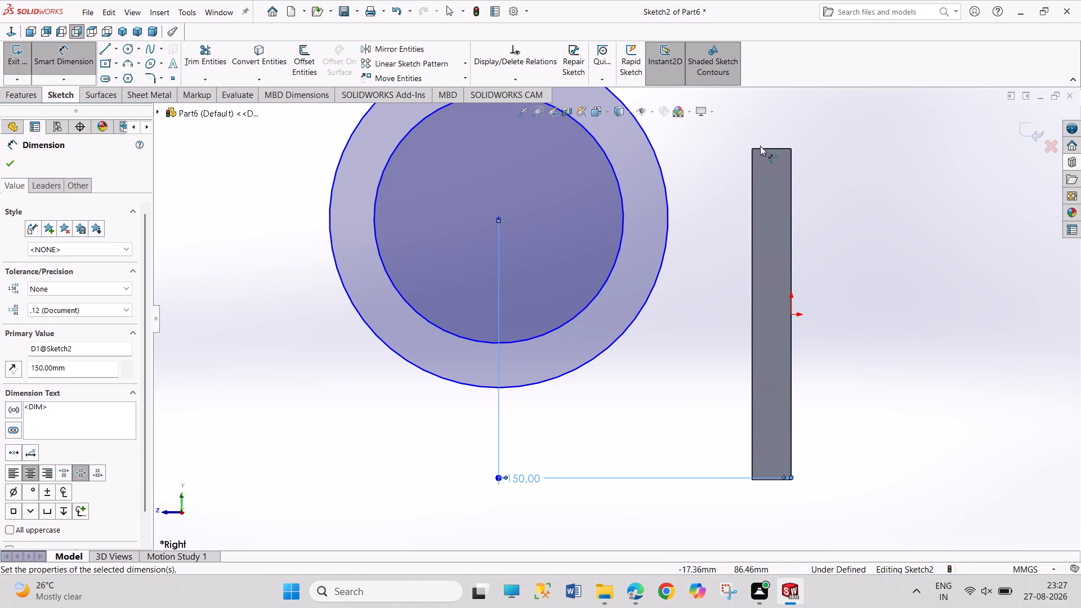
Dimension the circles' centre 40 mm below the plate's top edge.
click(770, 148)
drag(498, 217, 510, 220)
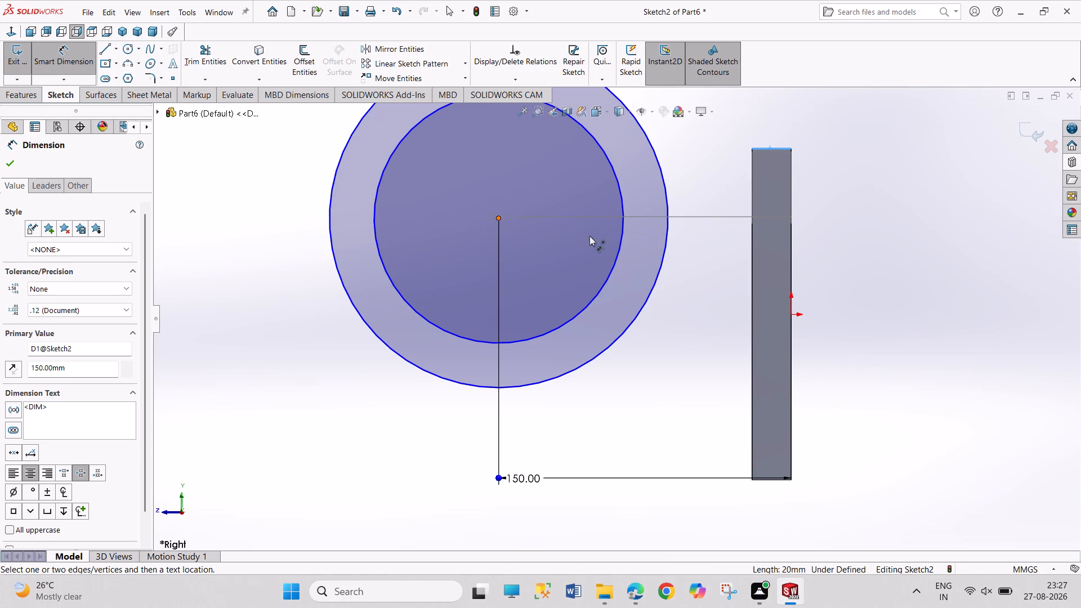
click(850, 203)
text(40)
key(Return)
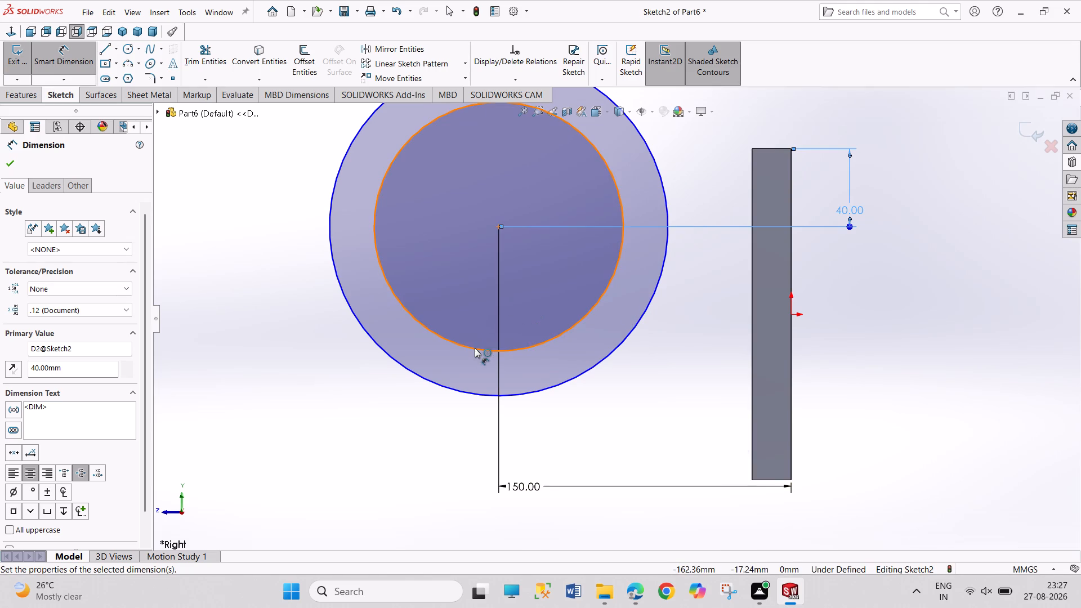
Set the inner circle's diameter to 60 mm and the outer circle's to 140 mm, moving the outer dimension's text clear of the inner circle.
click(475, 348)
click(477, 276)
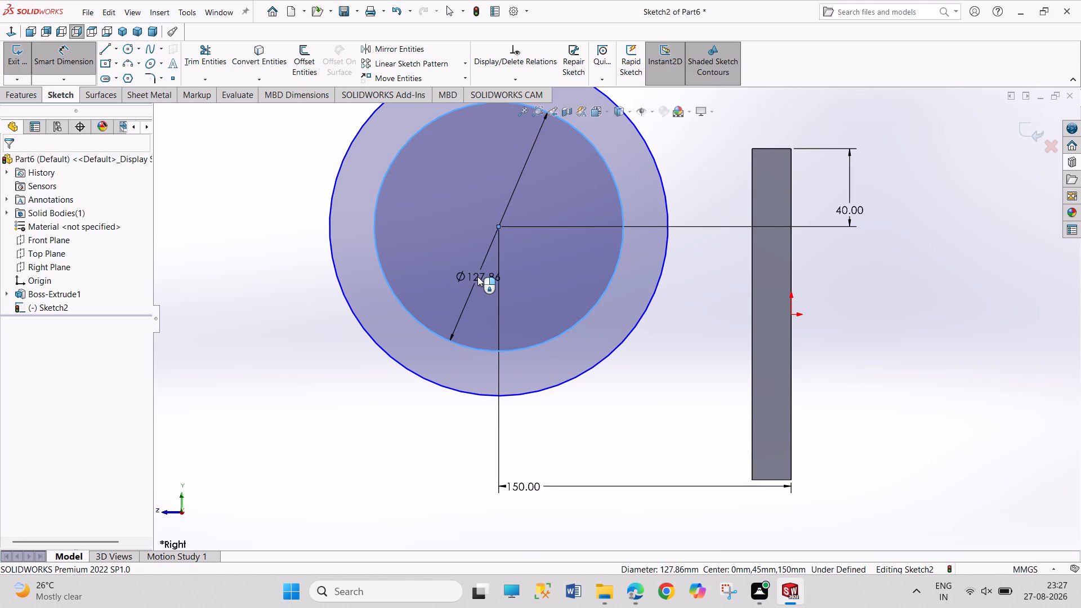
text(60)
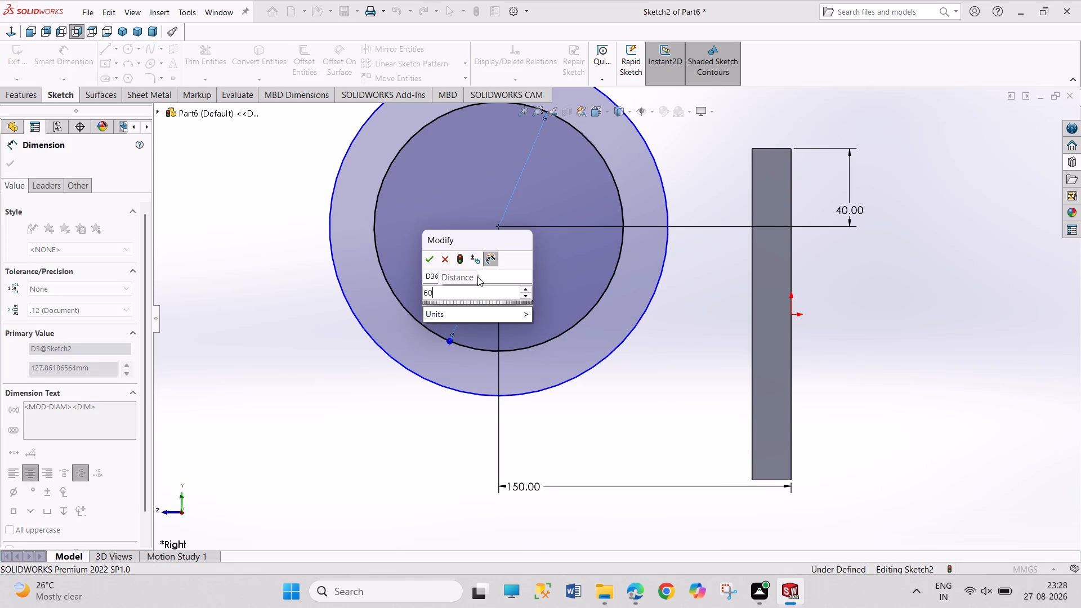
key(Return)
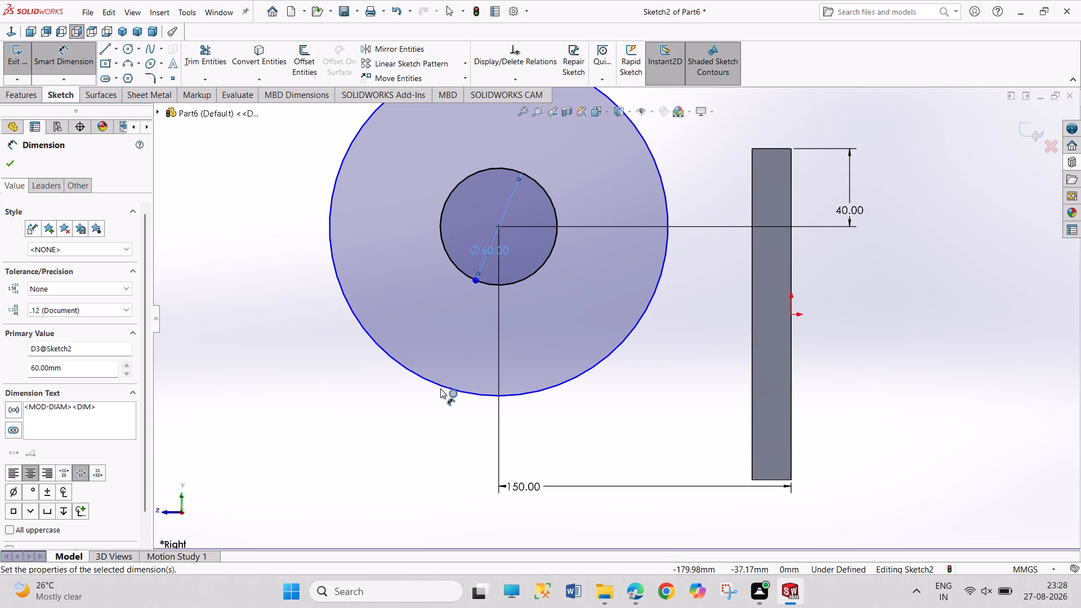
click(442, 387)
click(417, 222)
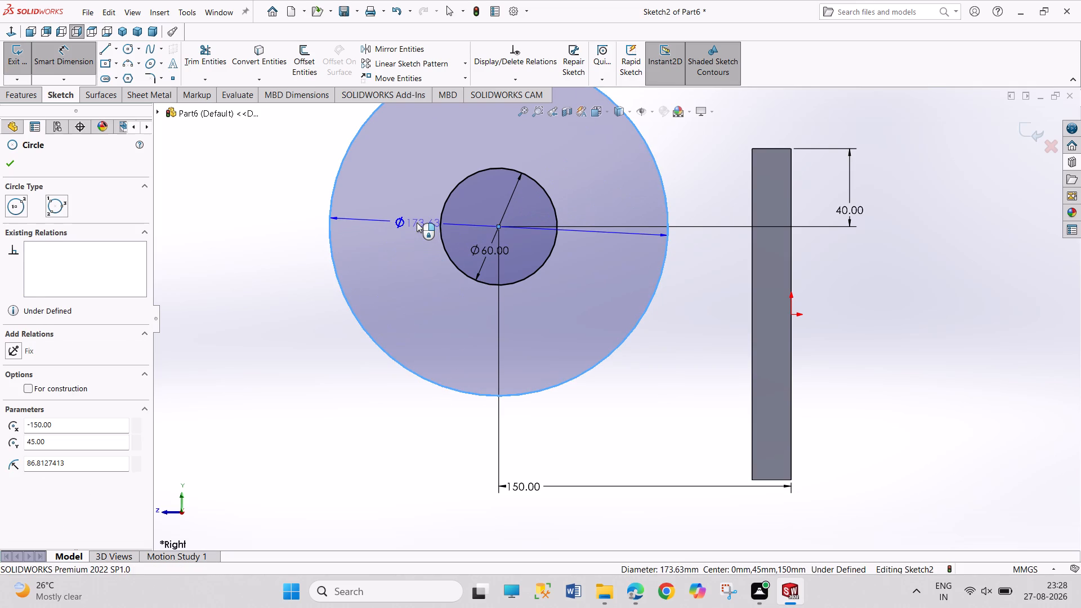
text(140)
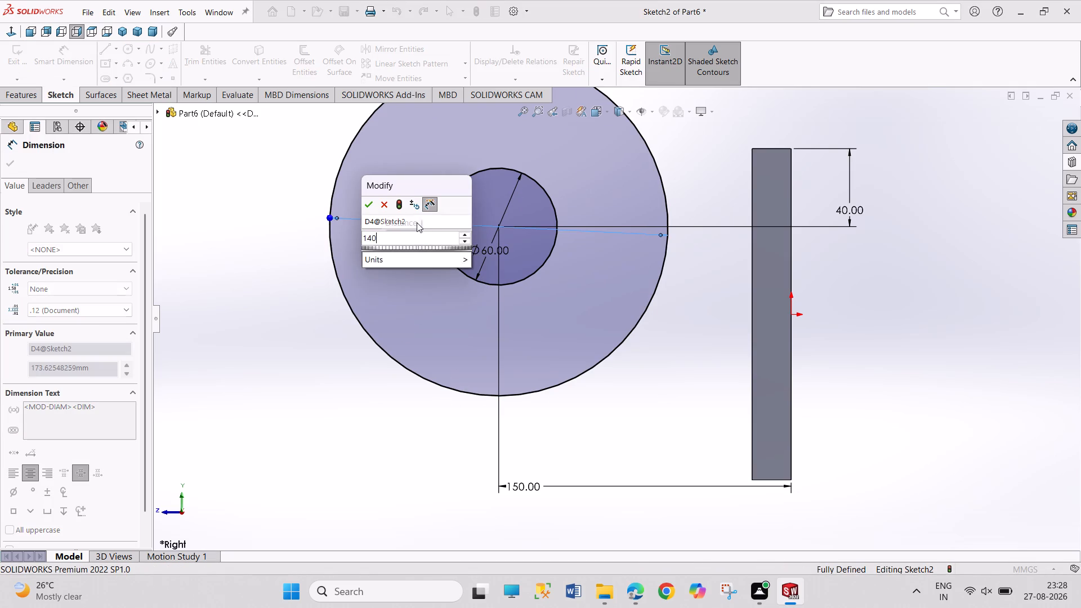
key(Return)
right_click(374, 341)
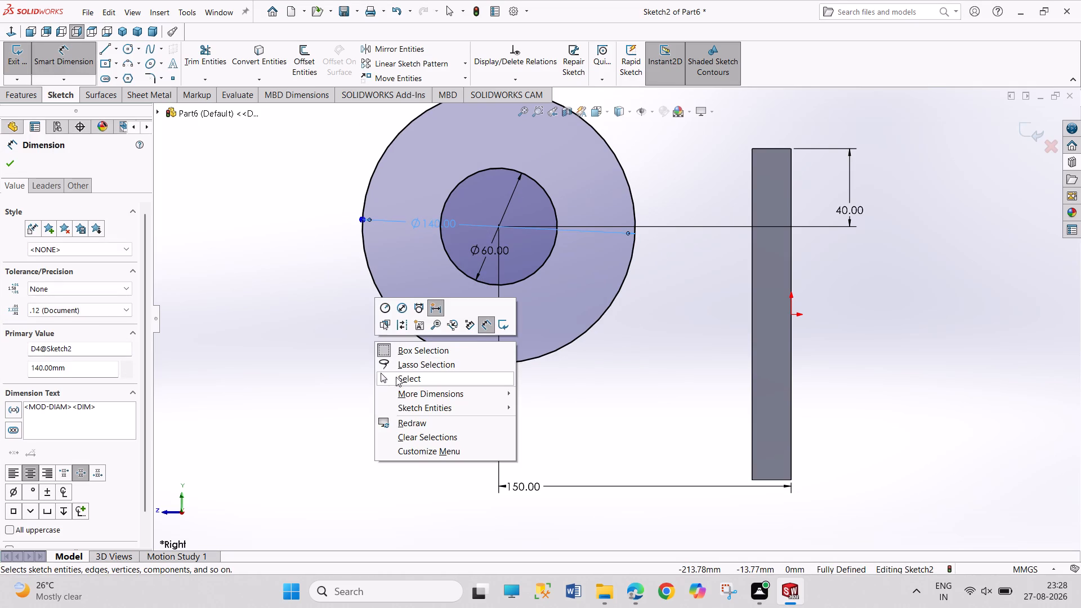
click(397, 382)
drag(424, 222, 427, 234)
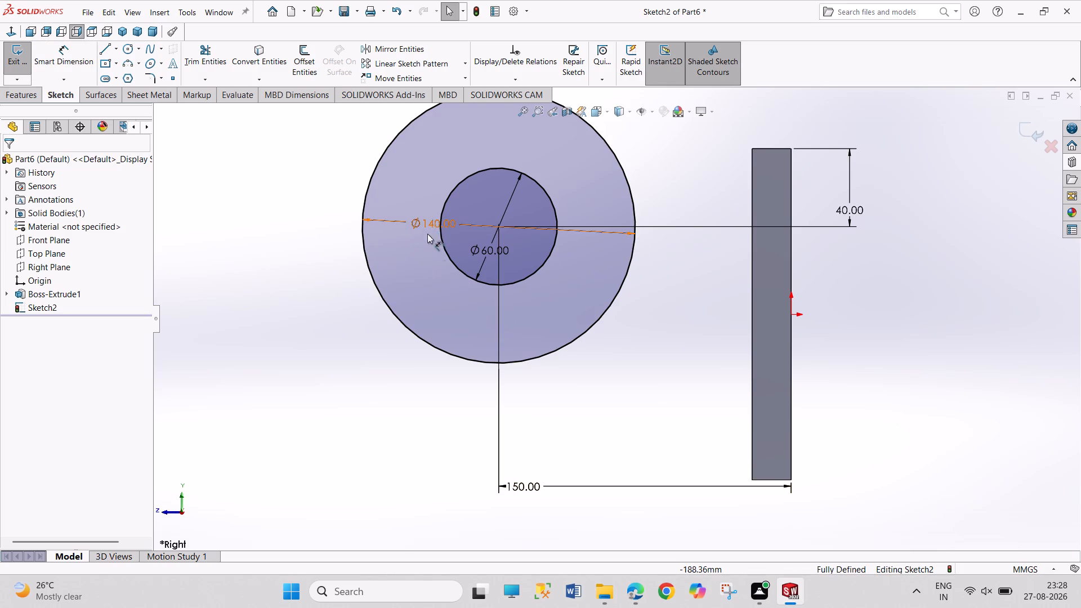
drag(427, 234, 439, 281)
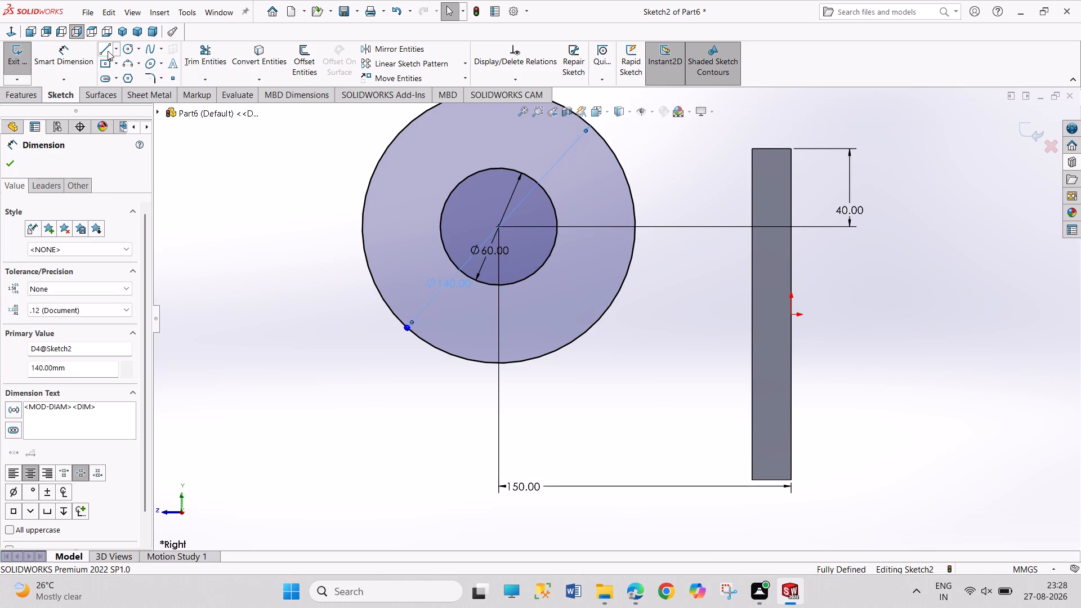
Draw a 140 mm horizontal line across the full diameter of the outer circle through the common centre.
click(107, 50)
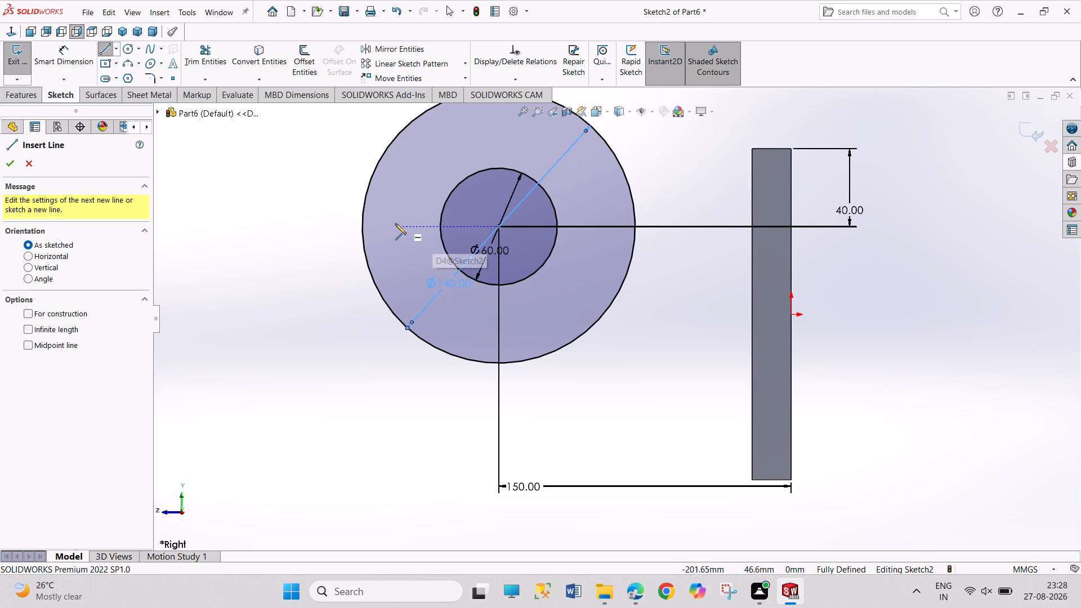
click(363, 225)
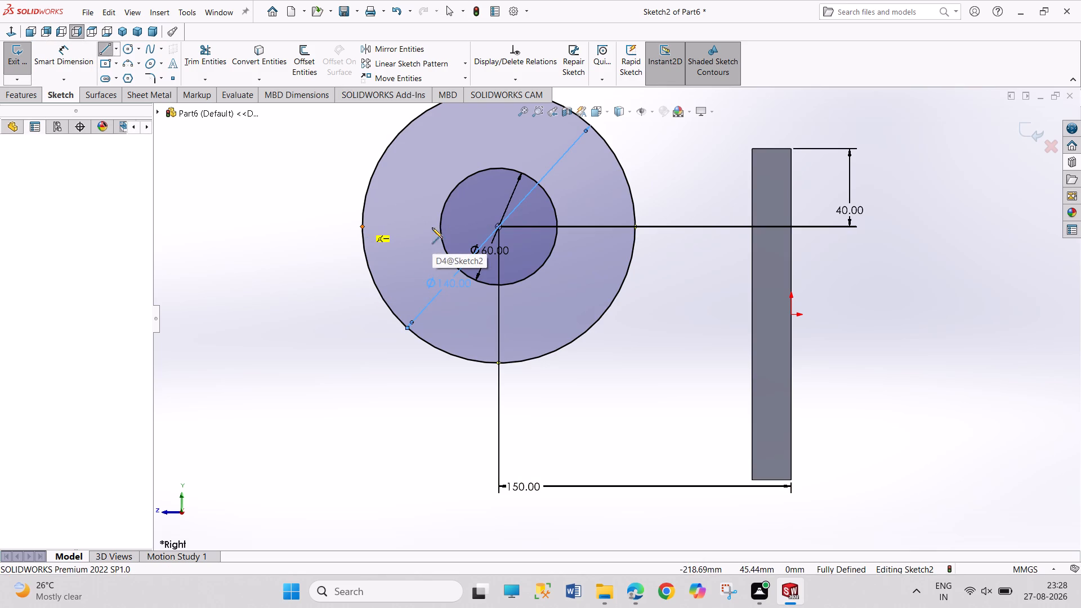
click(635, 226)
right_click(646, 247)
click(653, 252)
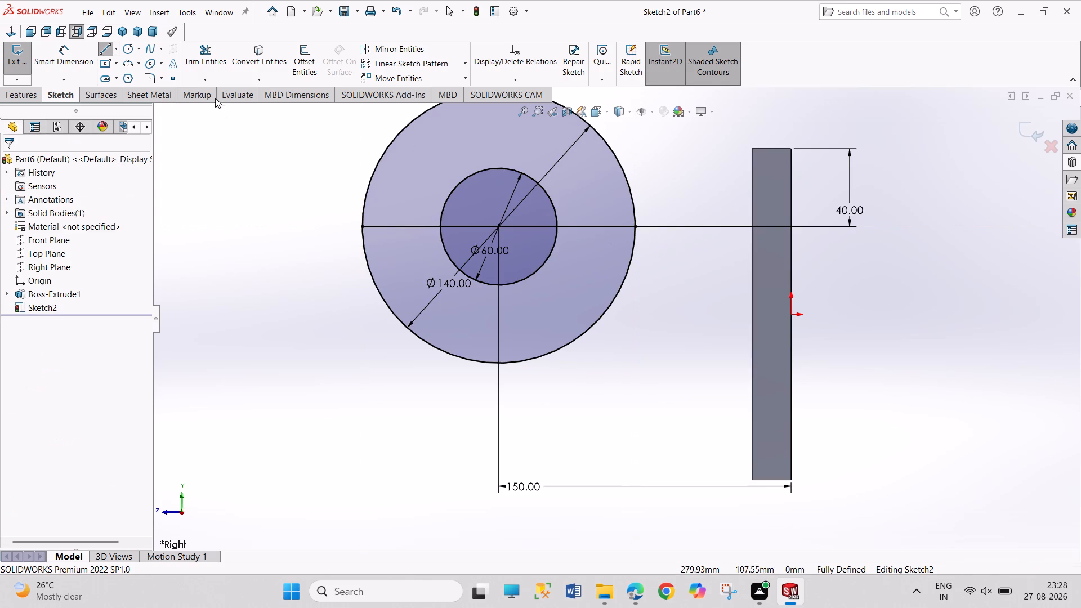
Trim away both circles' upper halves, the diameter line inside the inner circle and its segment nearest the plate.
click(210, 52)
click(396, 133)
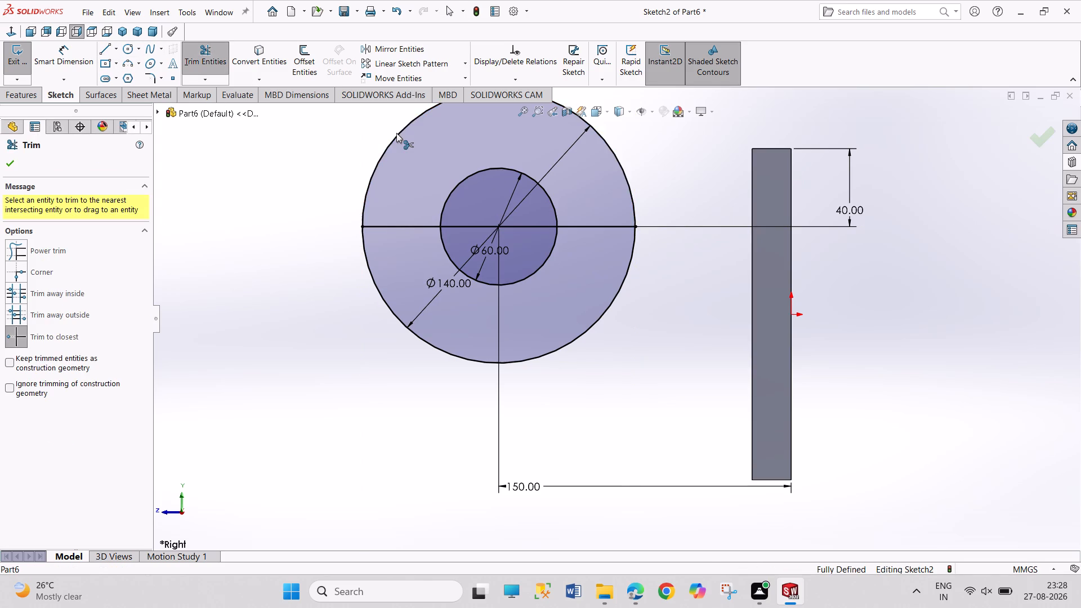
click(468, 225)
click(457, 187)
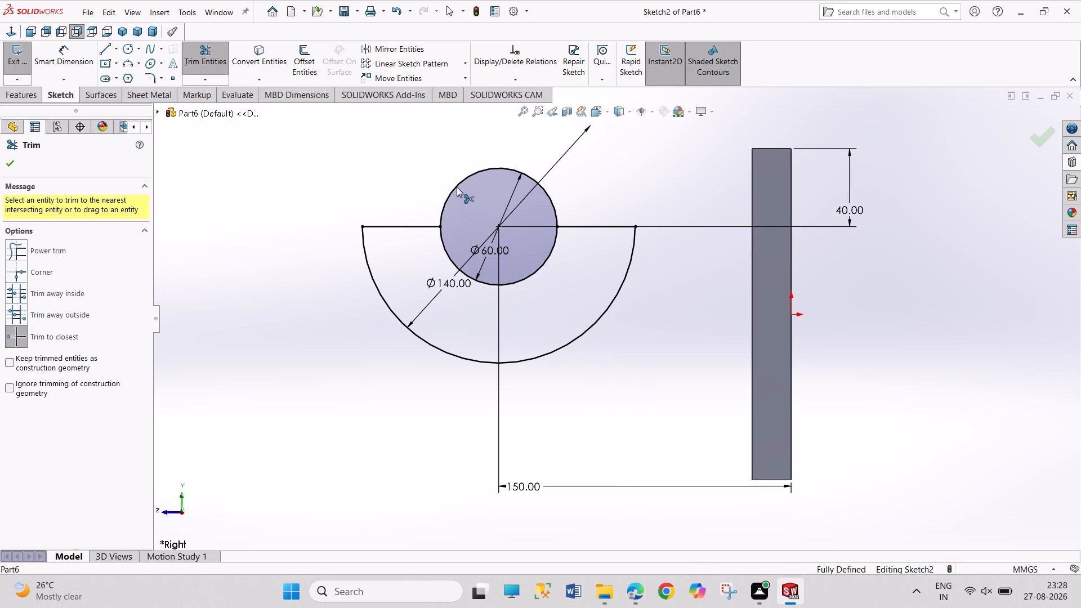
click(583, 228)
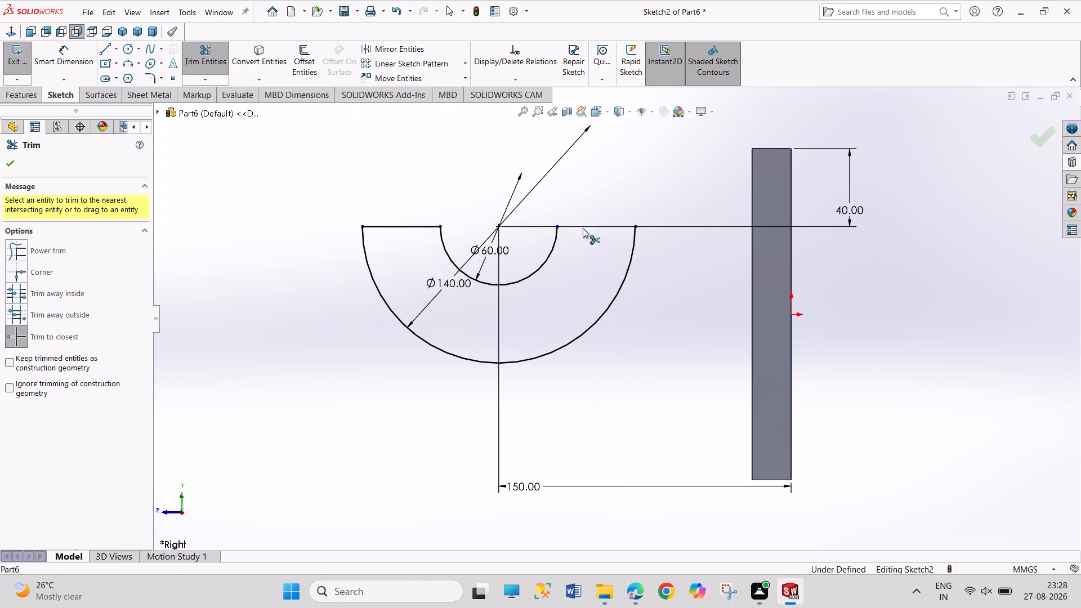
right_click(582, 196)
click(591, 231)
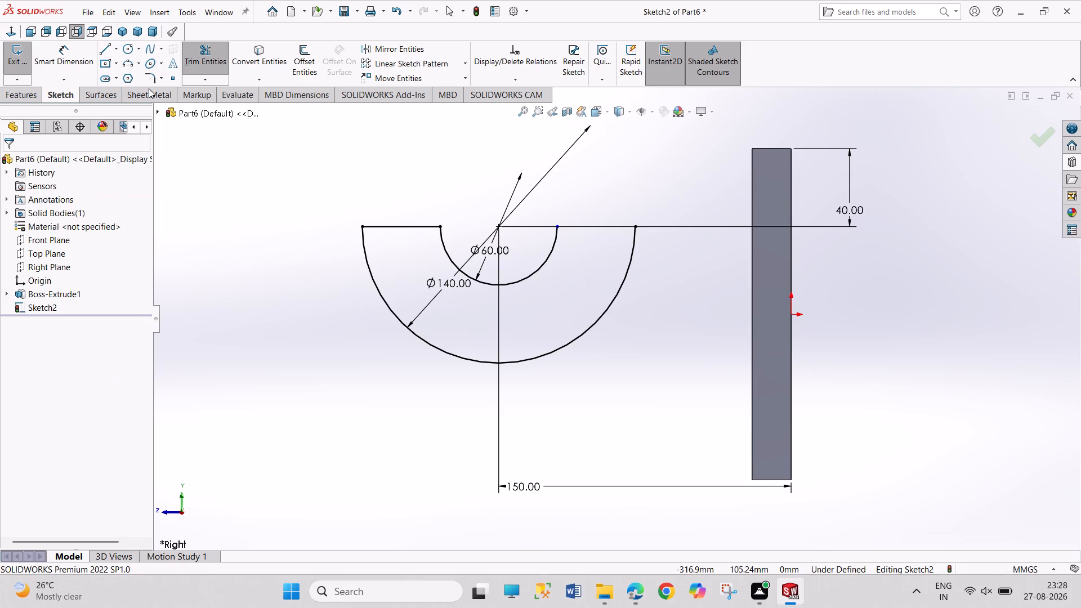
Close the half-ring with a 40 mm horizontal line joining the inner and outer arc ends on the plate side.
click(110, 50)
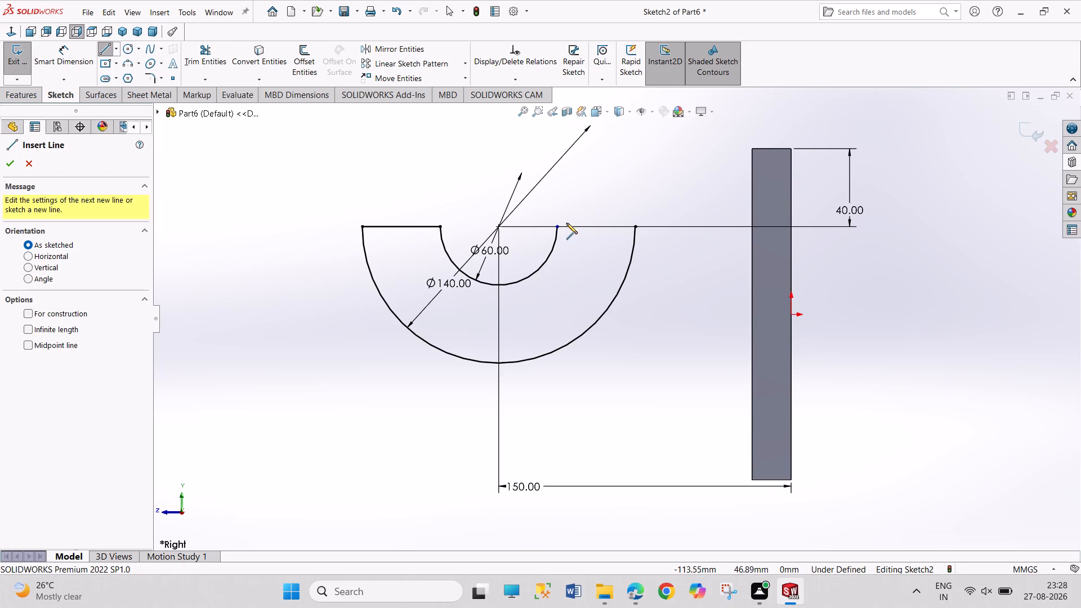
click(559, 226)
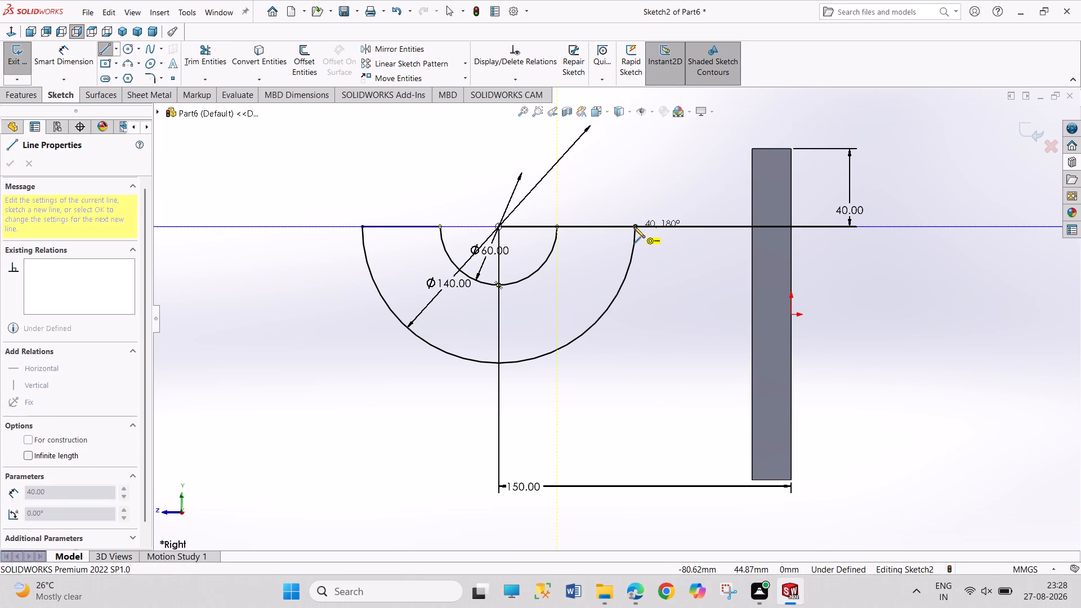
click(634, 227)
right_click(653, 186)
click(657, 193)
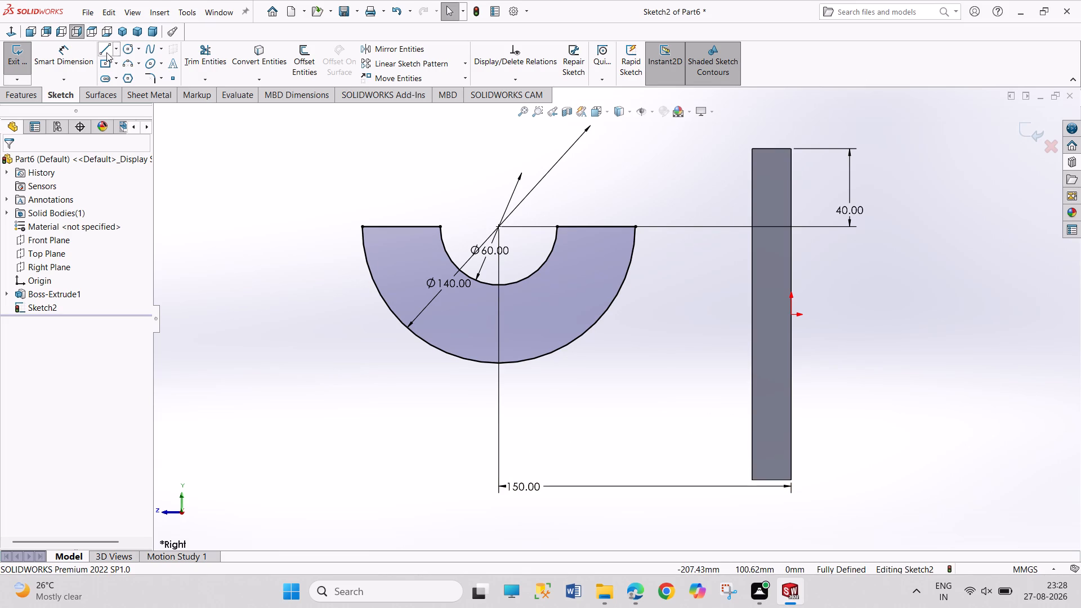
Draw the arm outline: 60 mm horizontally from the outer arc's end to the plate, about 11 mm down, about 68 mm back into the ring.
click(105, 52)
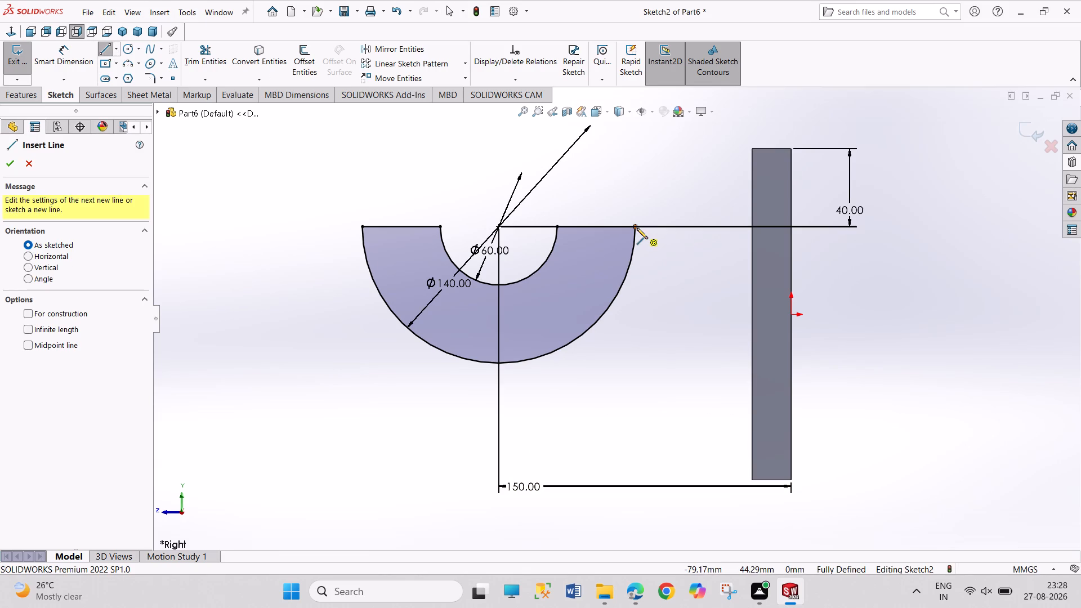
click(636, 227)
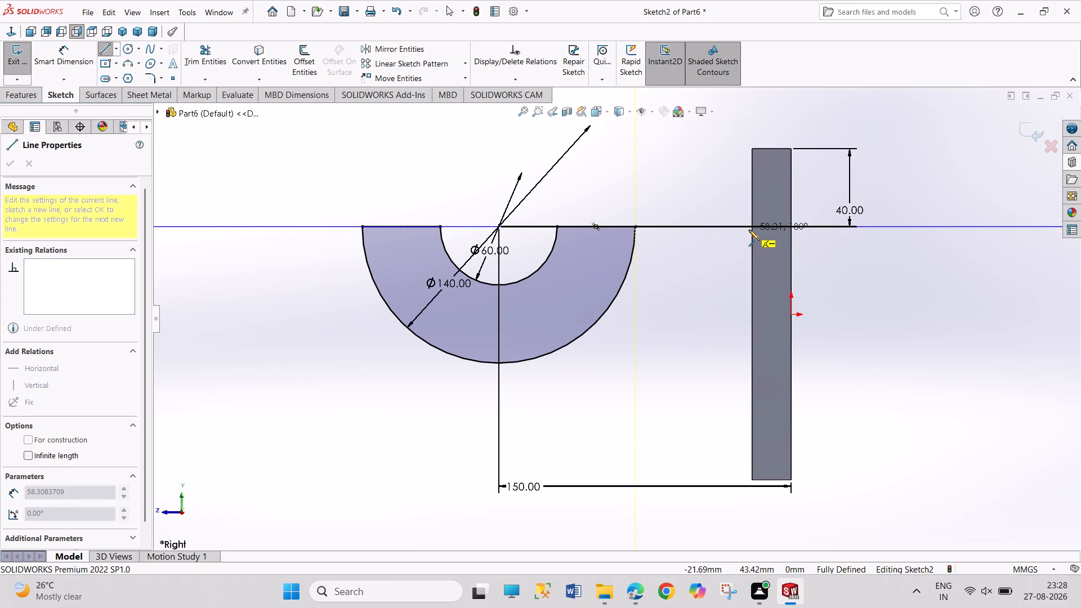
click(751, 227)
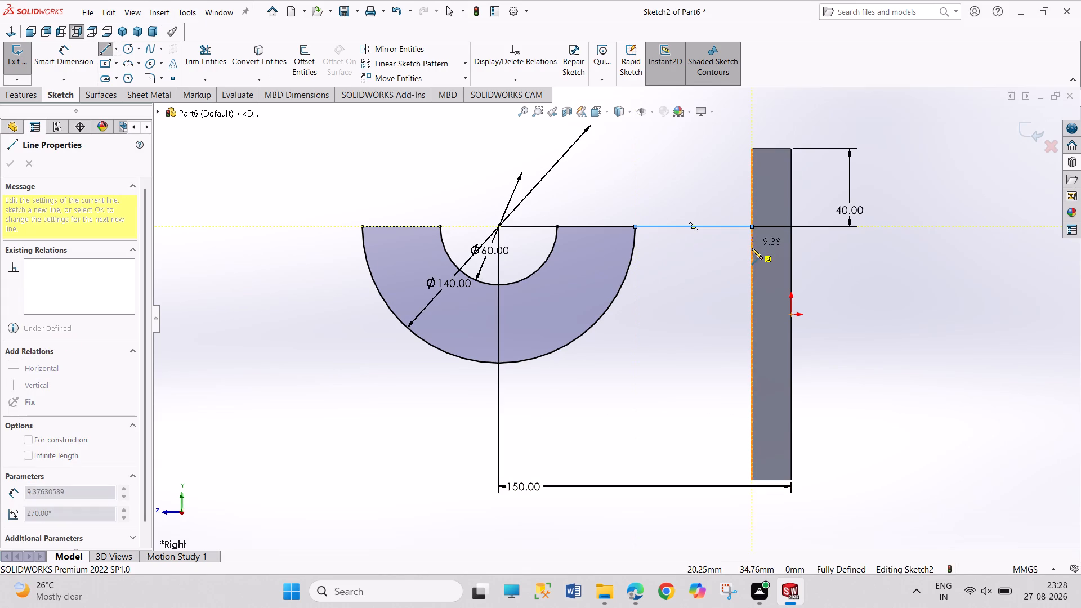
click(752, 249)
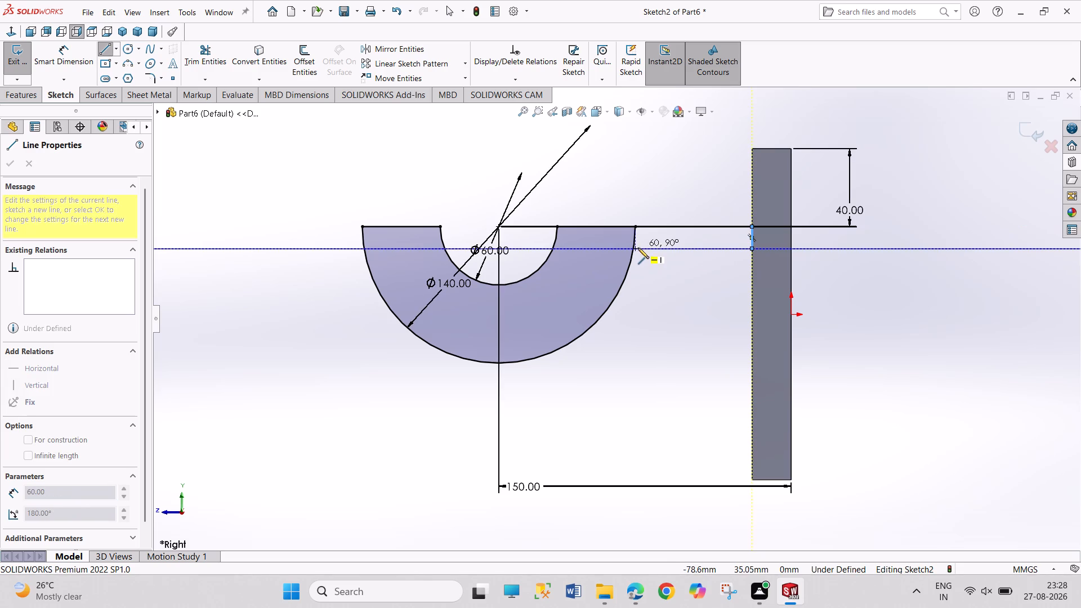
click(620, 248)
Dimension the distance between the arm's upper and lower horizontal lines as 10 mm.
right_drag(688, 308, 685, 189)
click(695, 248)
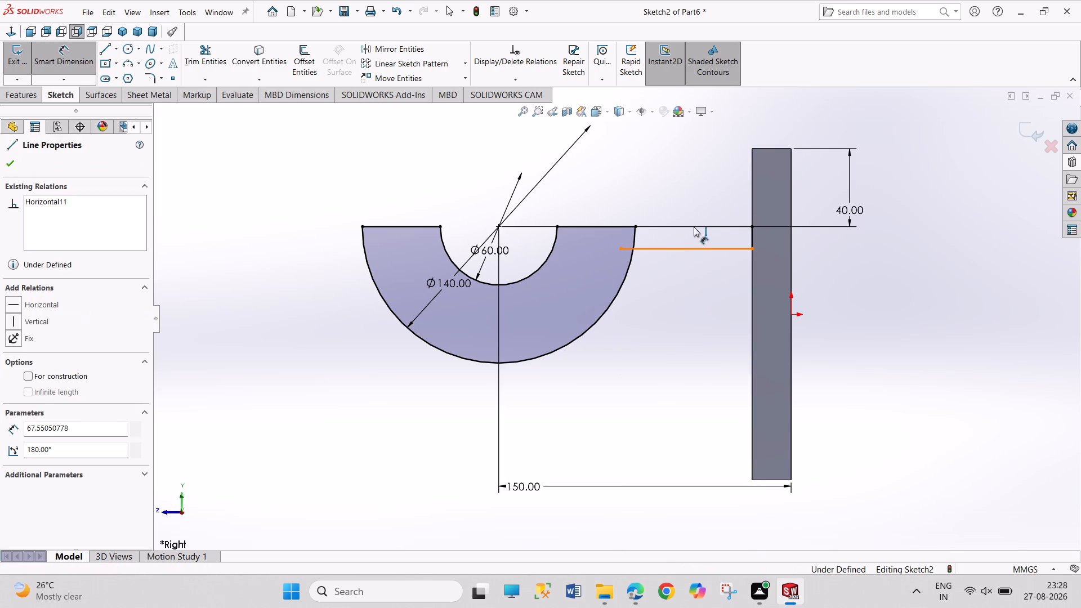
click(694, 226)
click(696, 184)
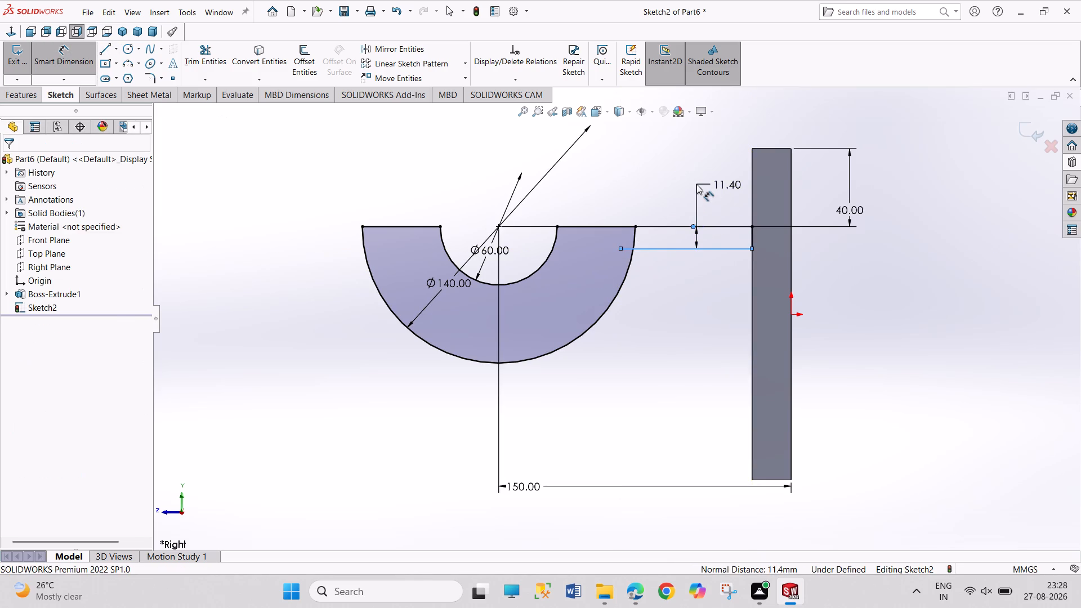
text(10)
key(Return)
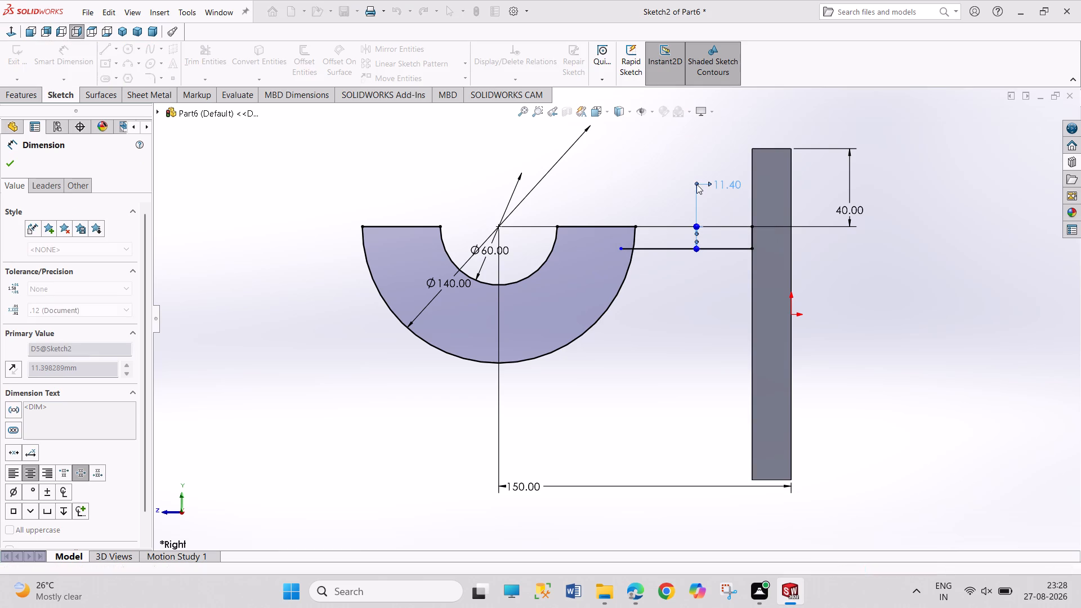
right_click(671, 169)
click(685, 207)
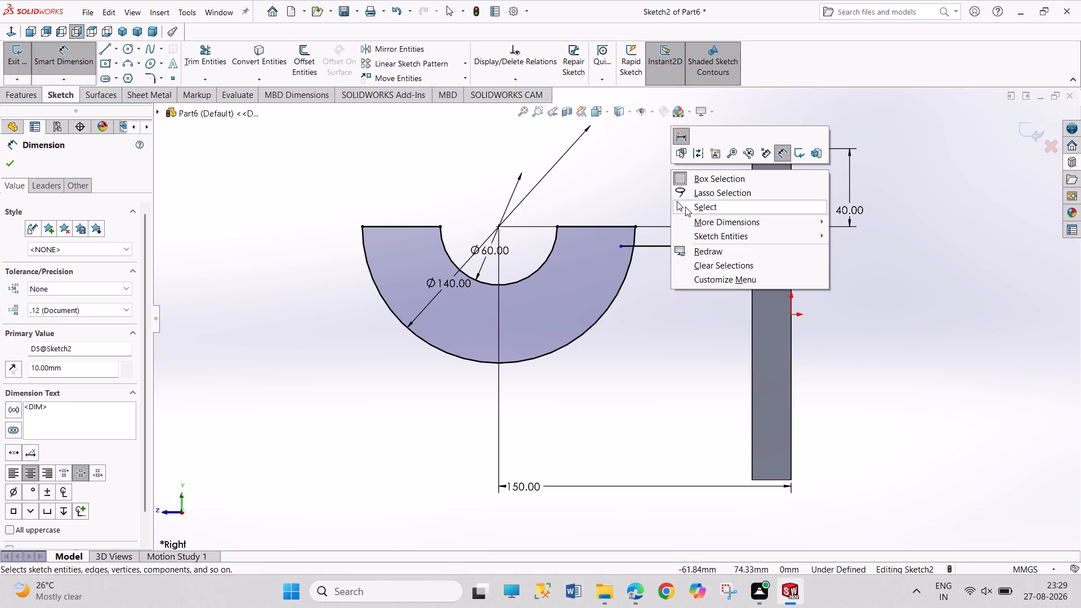
Trim away the lower arm line's end inside the half-ring and the outer arc segment between the two arm lines.
click(210, 57)
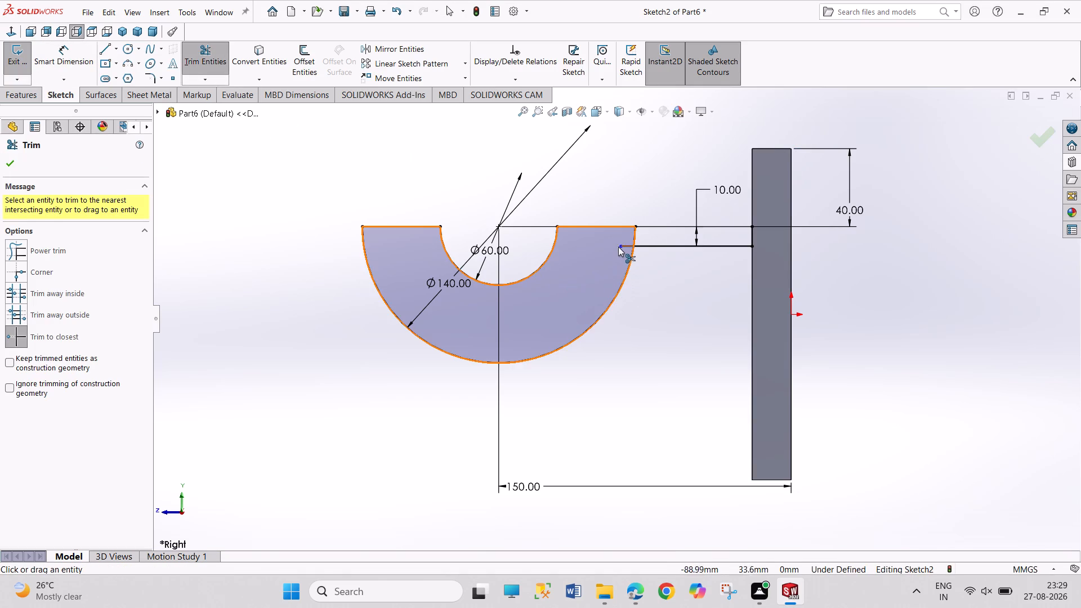
click(622, 244)
click(635, 238)
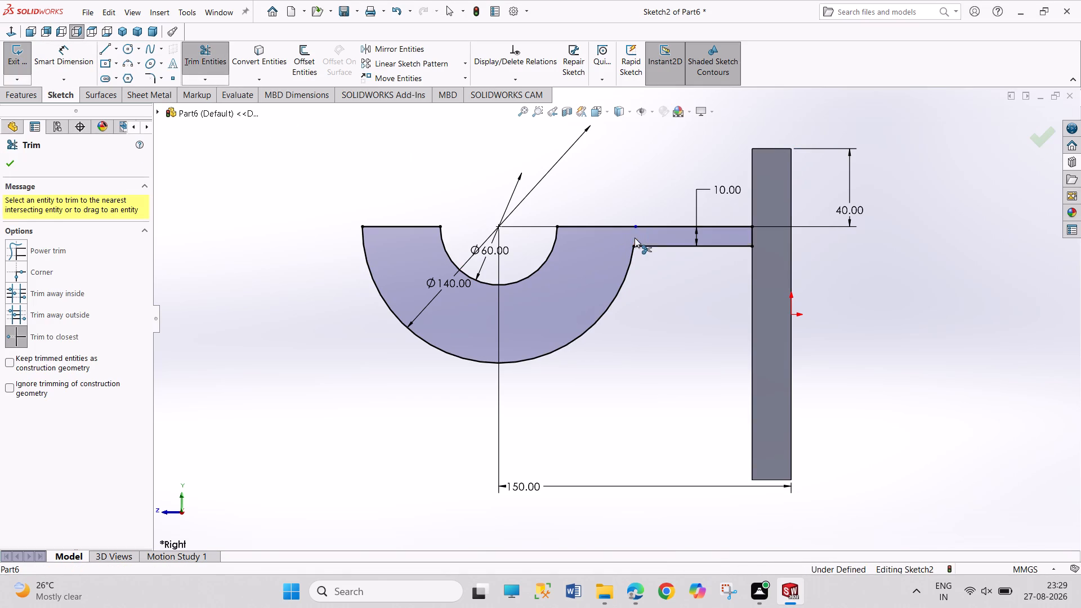
right_click(685, 329)
click(698, 365)
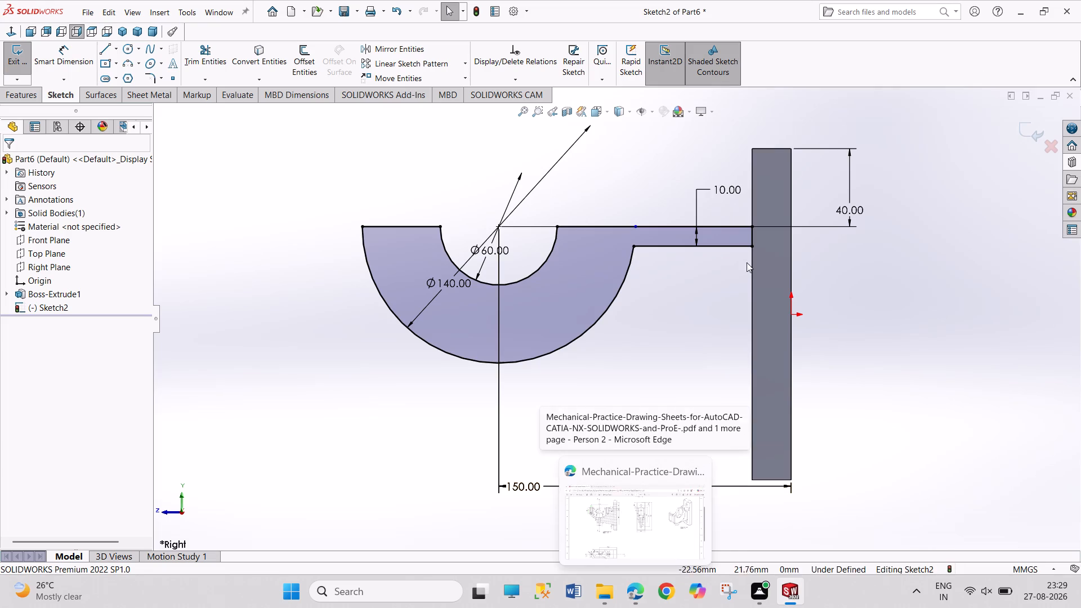
Set the horizontal distance from the half-ring's centre to the plate's back face to 105 mm.
double_click(525, 489)
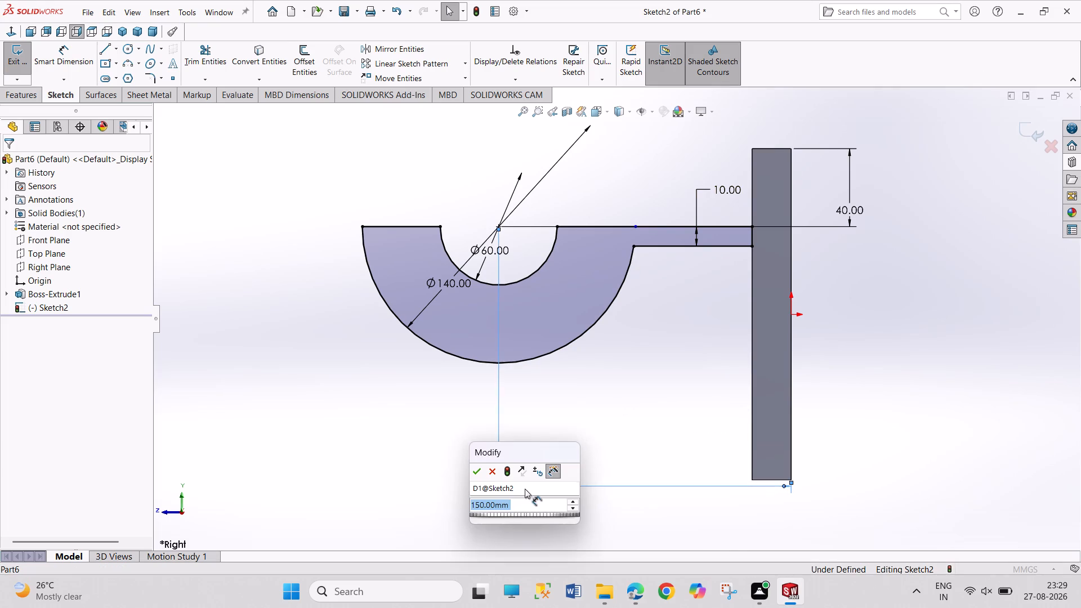
text(105)
key(Return)
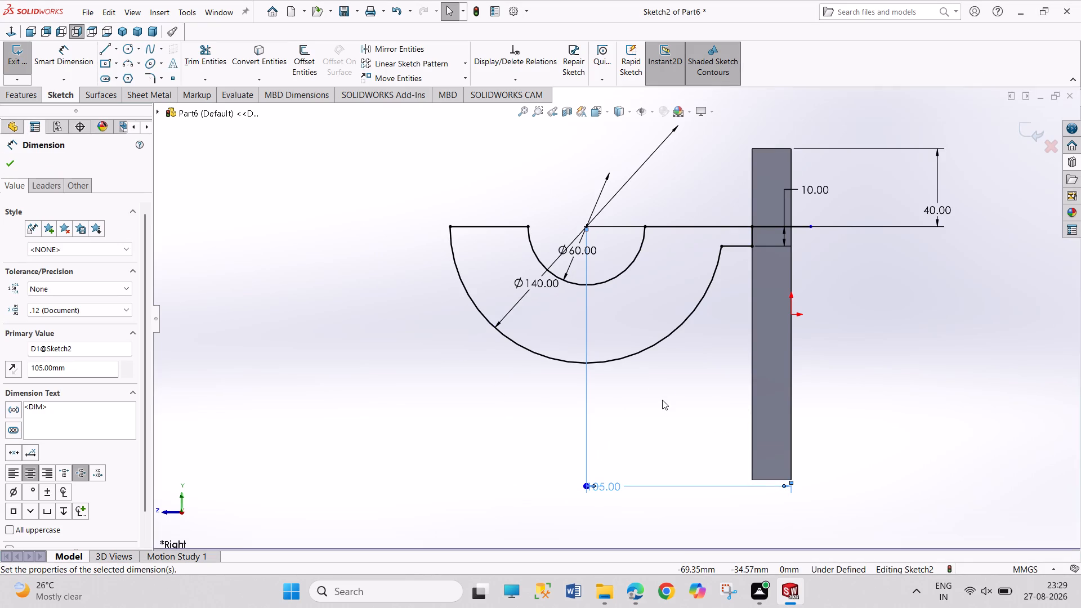
click(662, 400)
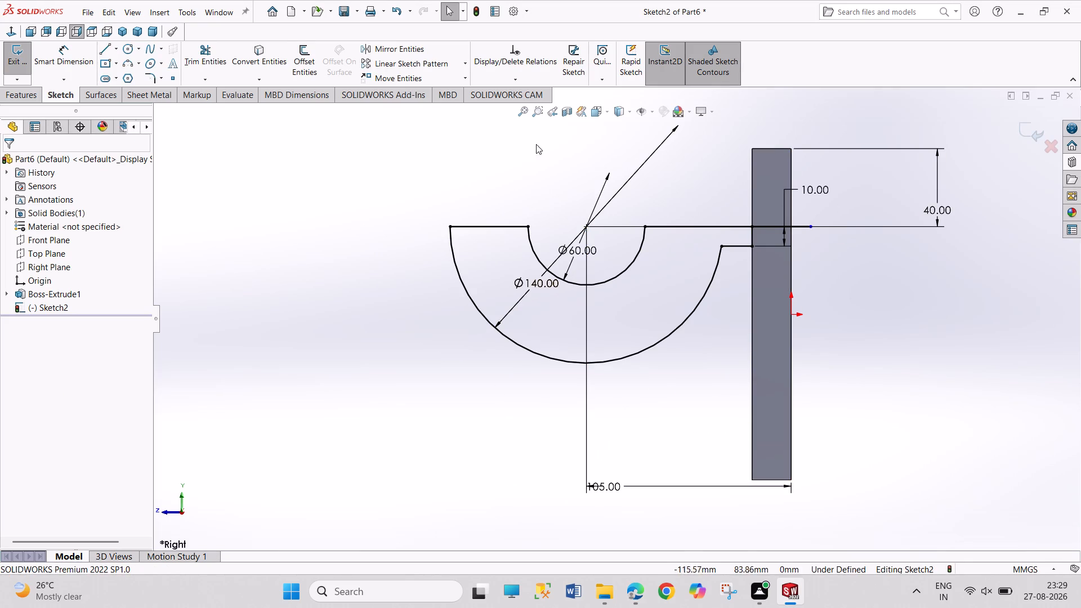
Trim away the overlapping part of the arm's top line beyond the plate's front face, accepting deletion of its relation.
drag(218, 59, 213, 60)
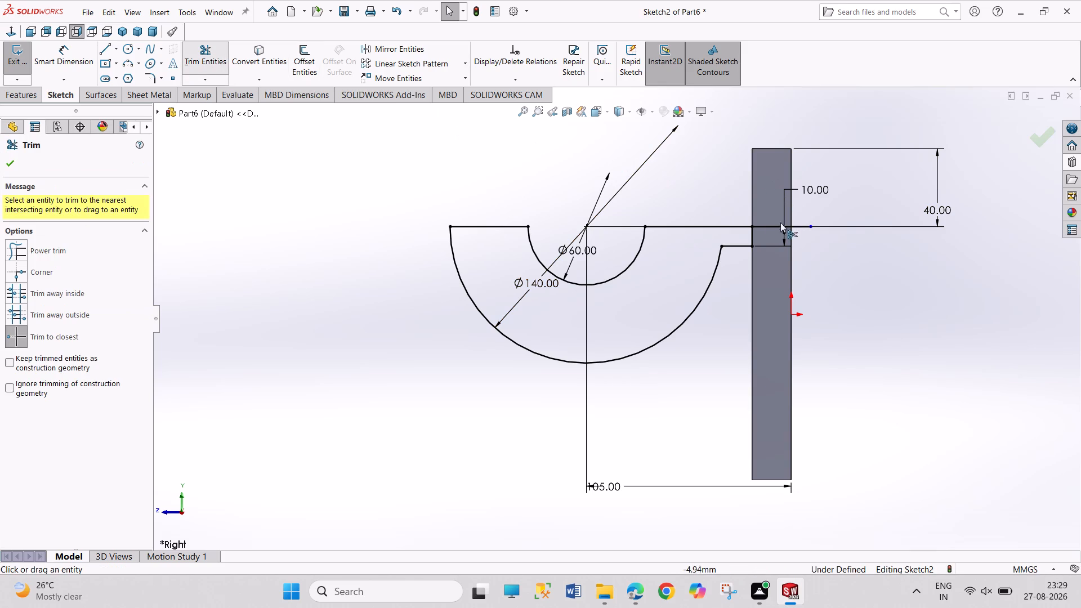
click(770, 227)
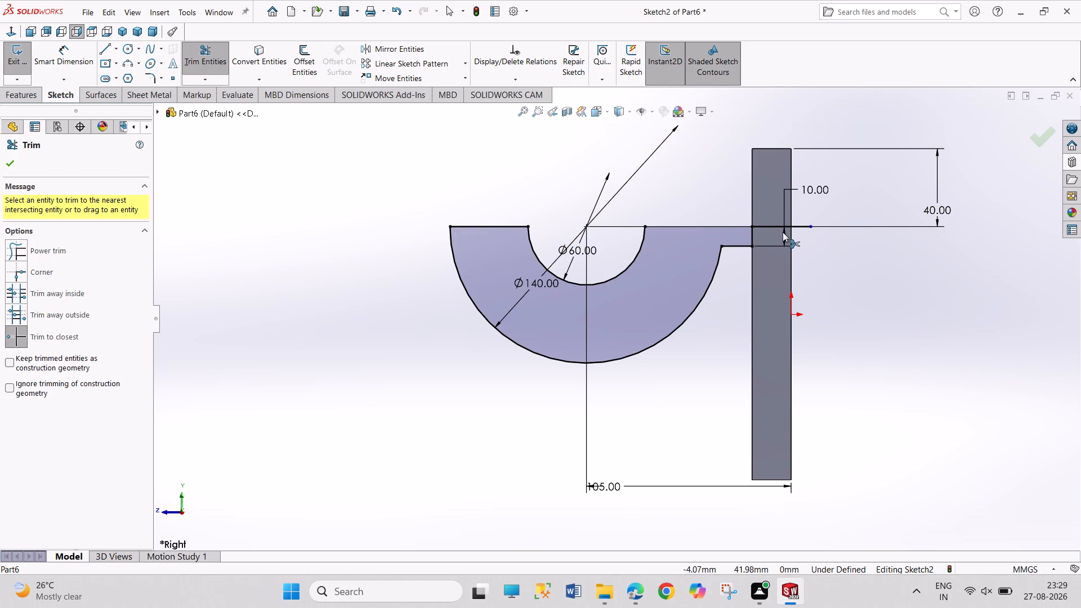
click(780, 228)
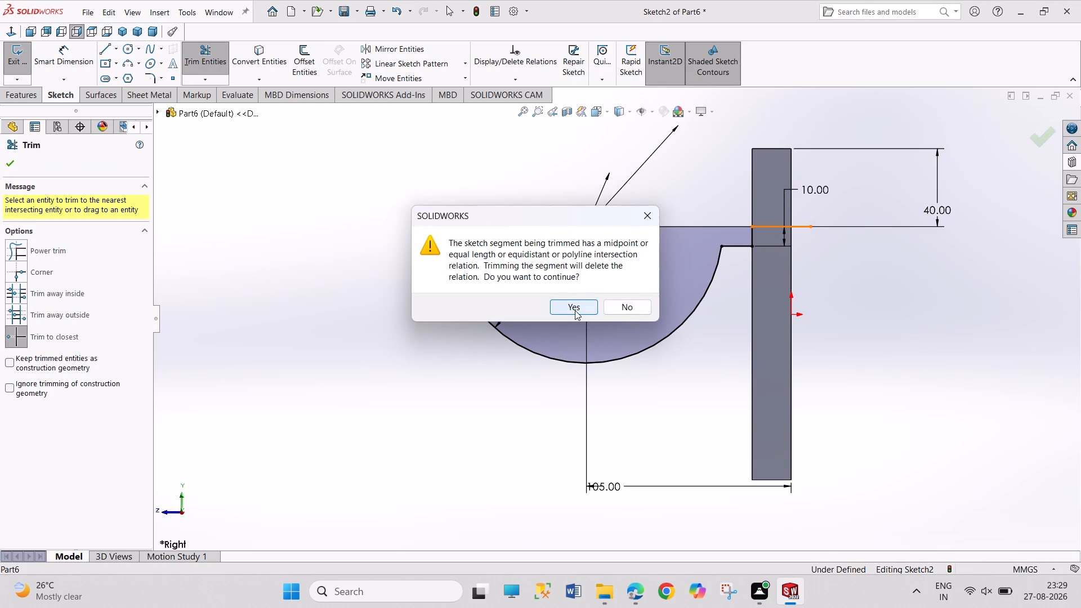
click(575, 310)
right_click(862, 297)
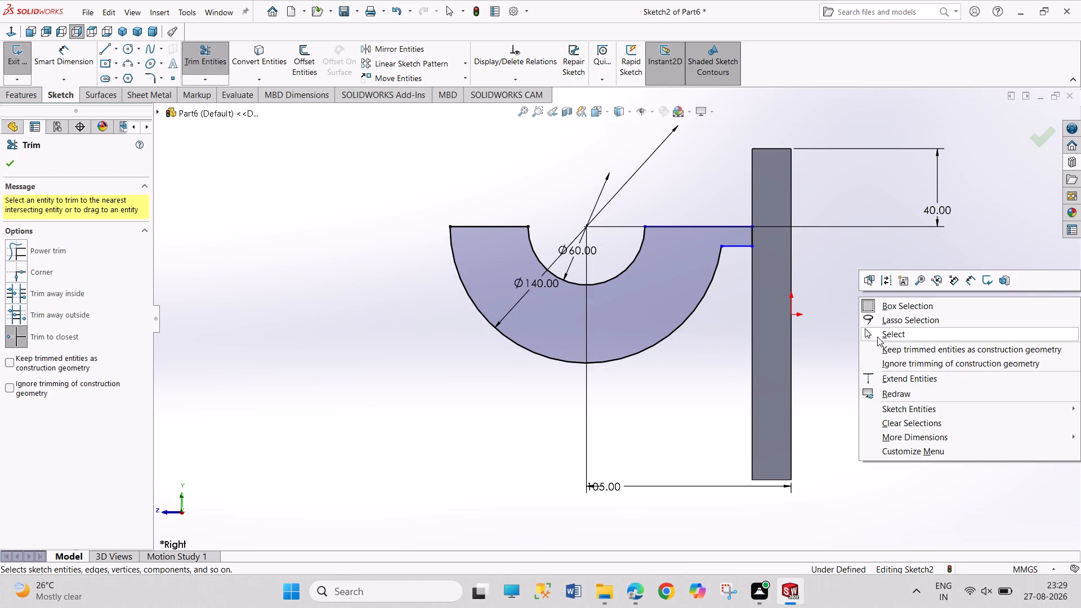
click(877, 337)
Dimension the arm's vertical end line on the plate face as 10 mm, placing the text beyond the plate's back face.
right_drag(877, 337, 856, 229)
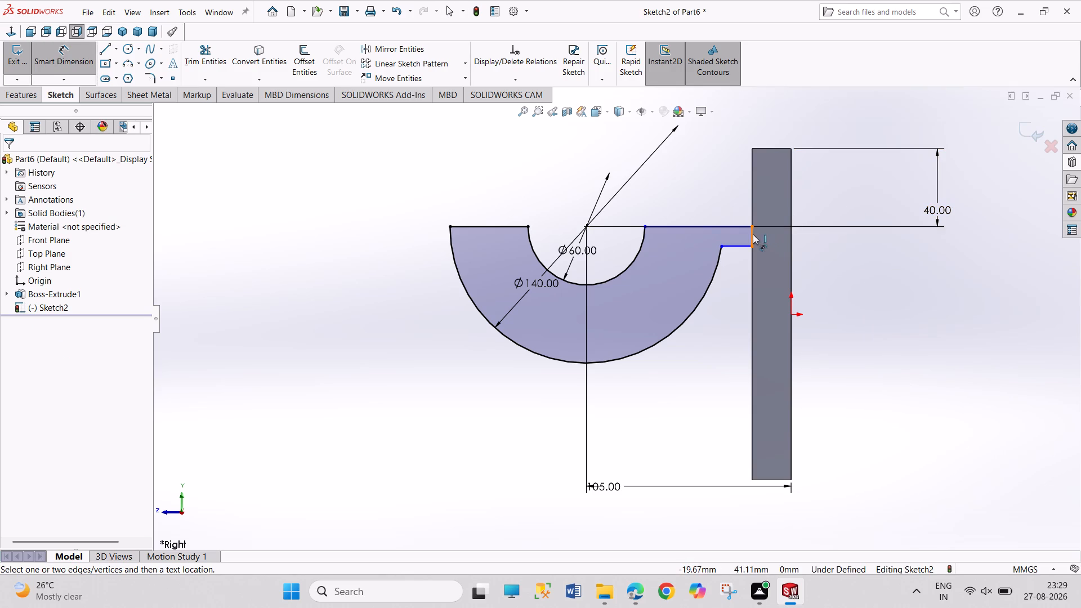
click(753, 234)
click(848, 260)
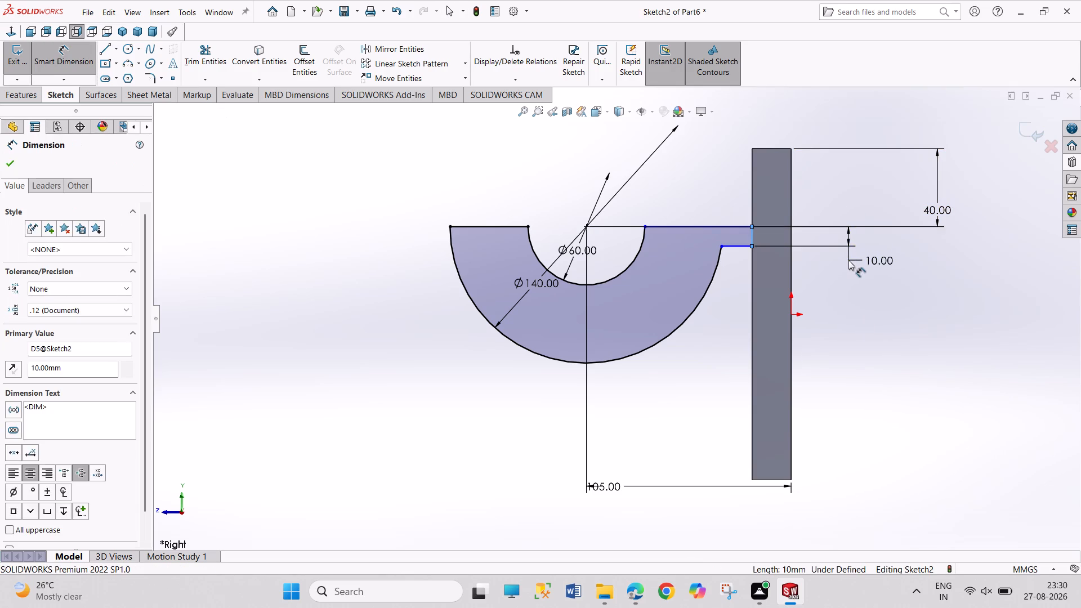
click(794, 242)
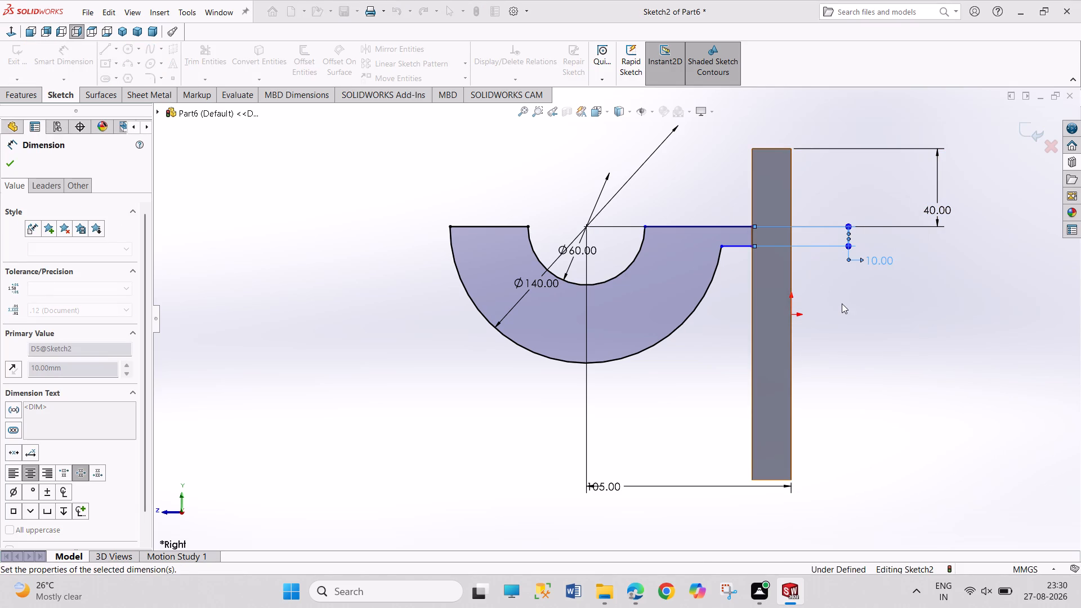
right_click(842, 303)
click(860, 338)
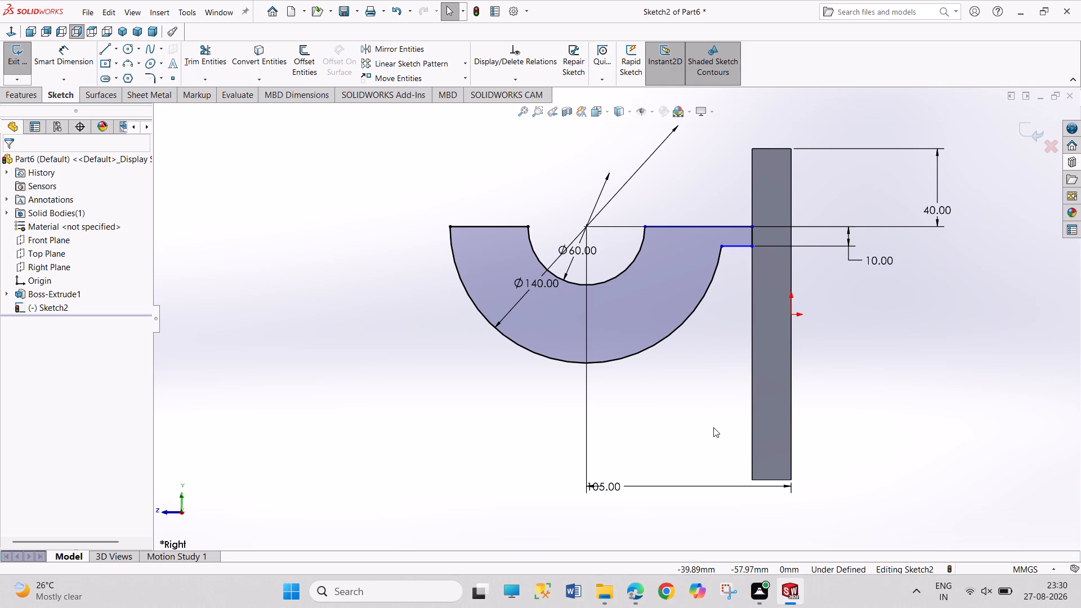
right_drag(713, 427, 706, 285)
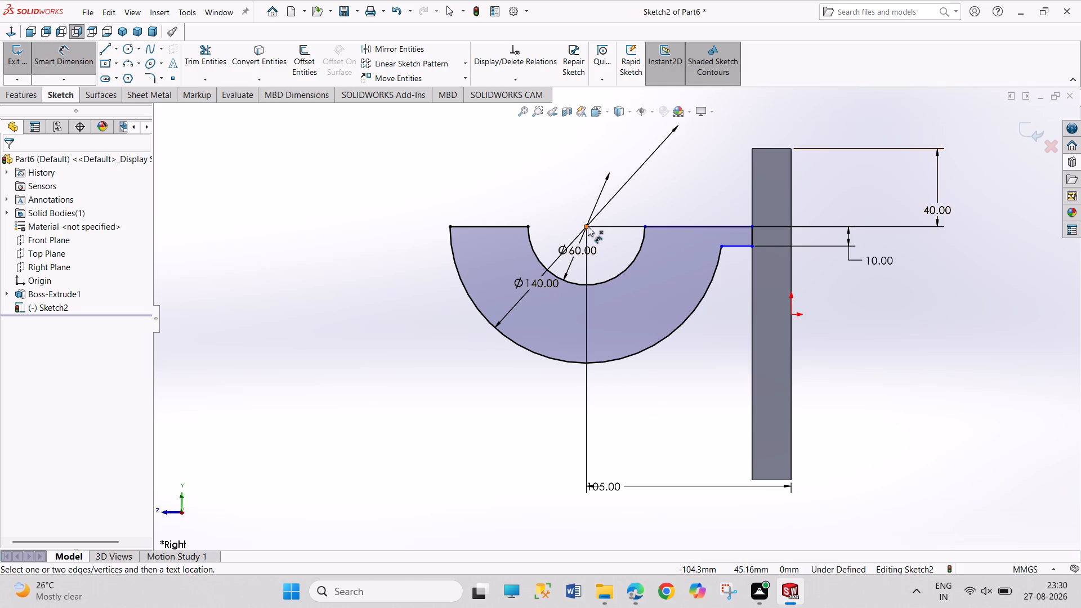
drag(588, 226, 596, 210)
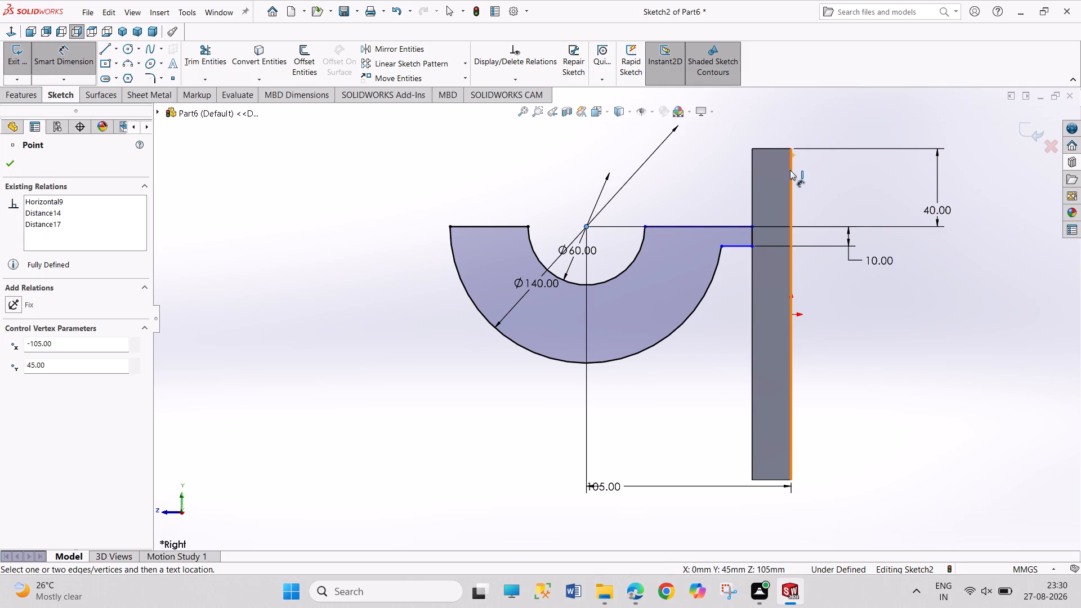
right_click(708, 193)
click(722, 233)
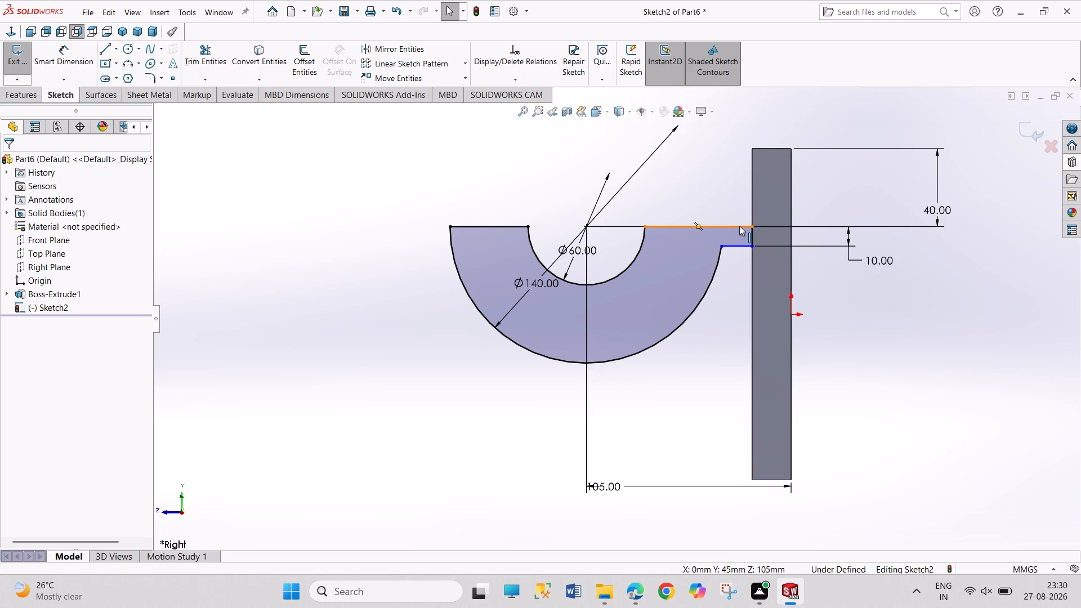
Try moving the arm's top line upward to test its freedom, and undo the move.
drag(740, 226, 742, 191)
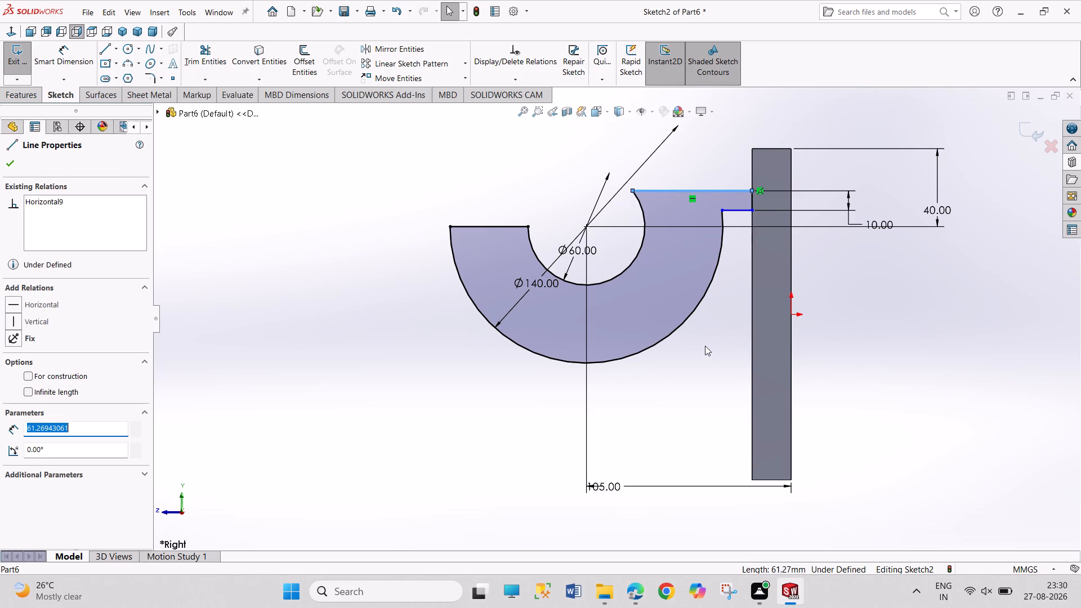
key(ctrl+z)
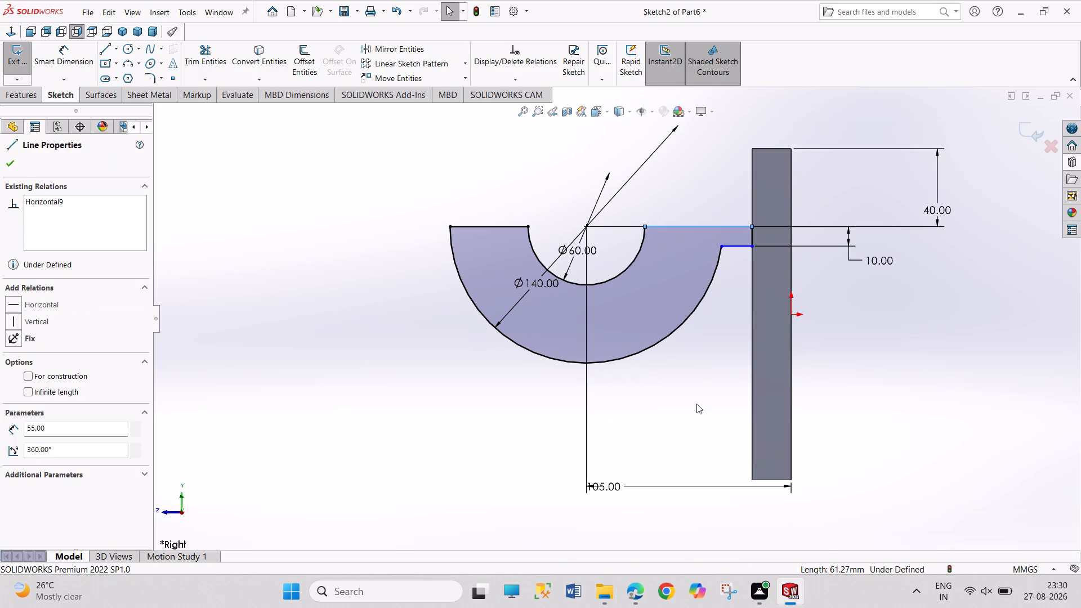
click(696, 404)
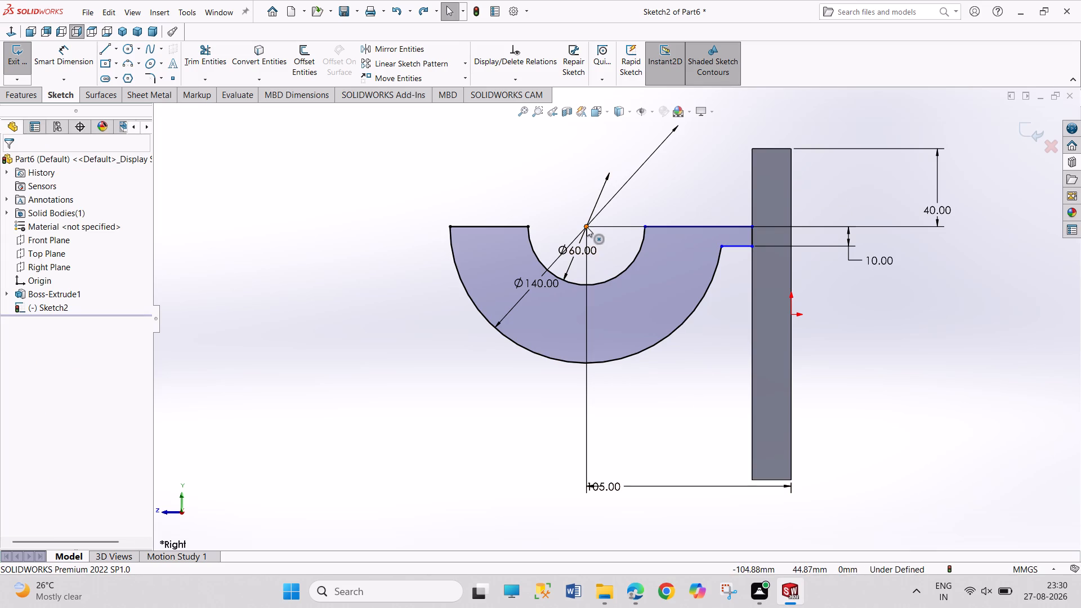
Add a horizontal relation between the arcs' common centre and the inner arc's end on the plate side.
click(587, 227)
ctrl+click(647, 226)
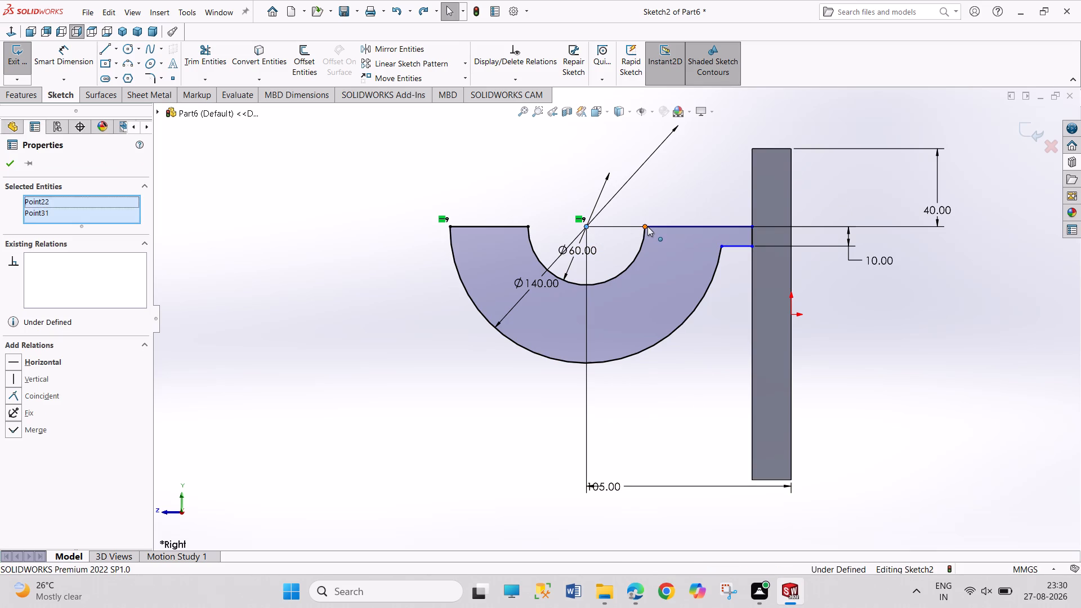
click(680, 175)
click(591, 183)
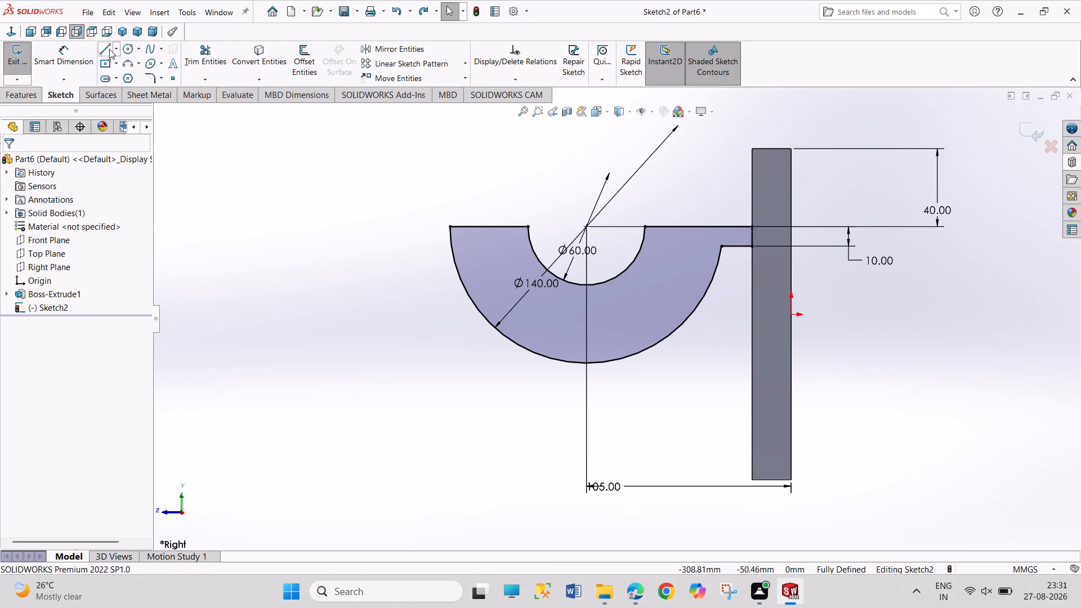
Draw a vertical line down from the half-ring's outer end farthest from the plate and dimension its length as 40 mm.
click(109, 49)
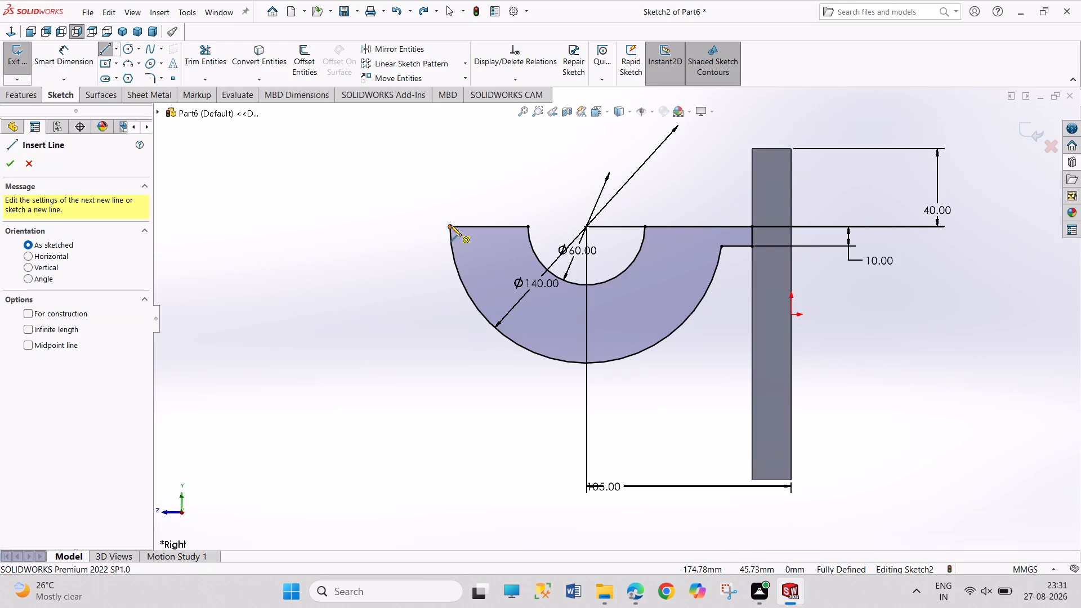
click(450, 225)
click(450, 395)
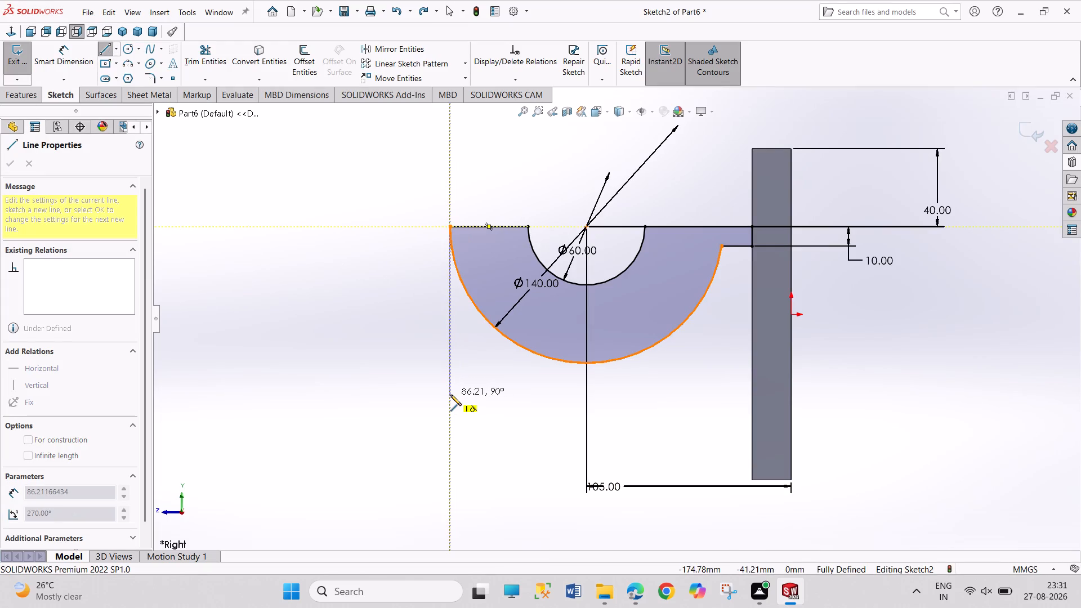
right_drag(395, 363, 381, 237)
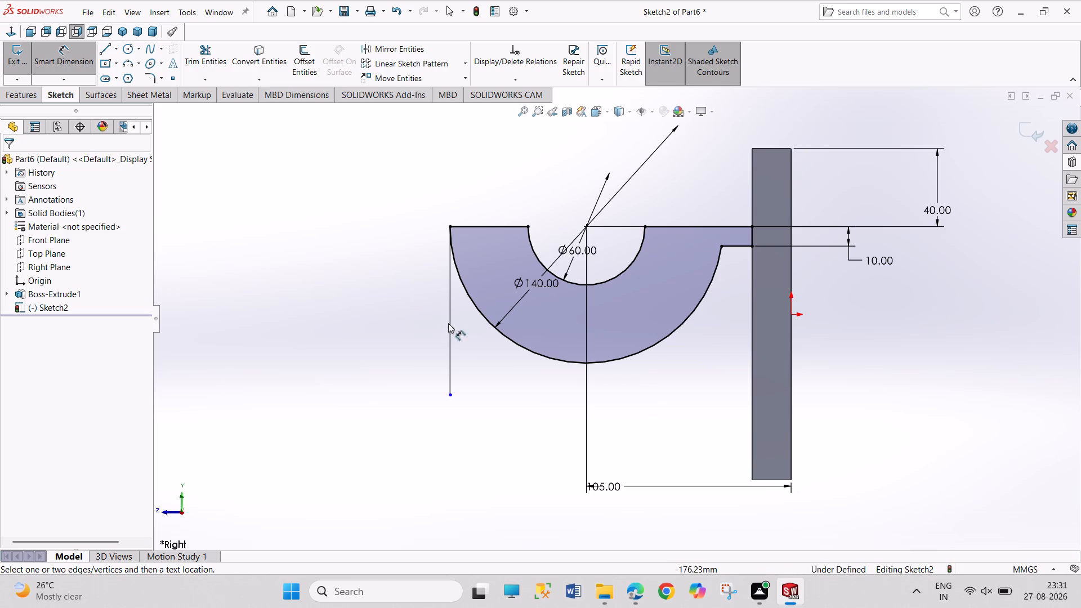
click(452, 323)
click(392, 310)
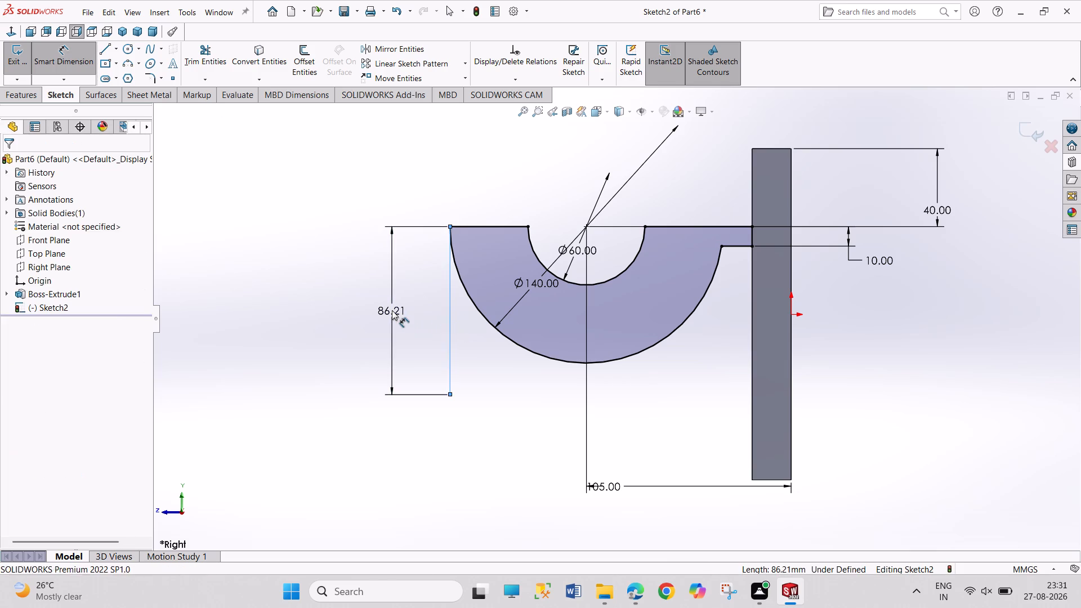
text(40)
key(Return)
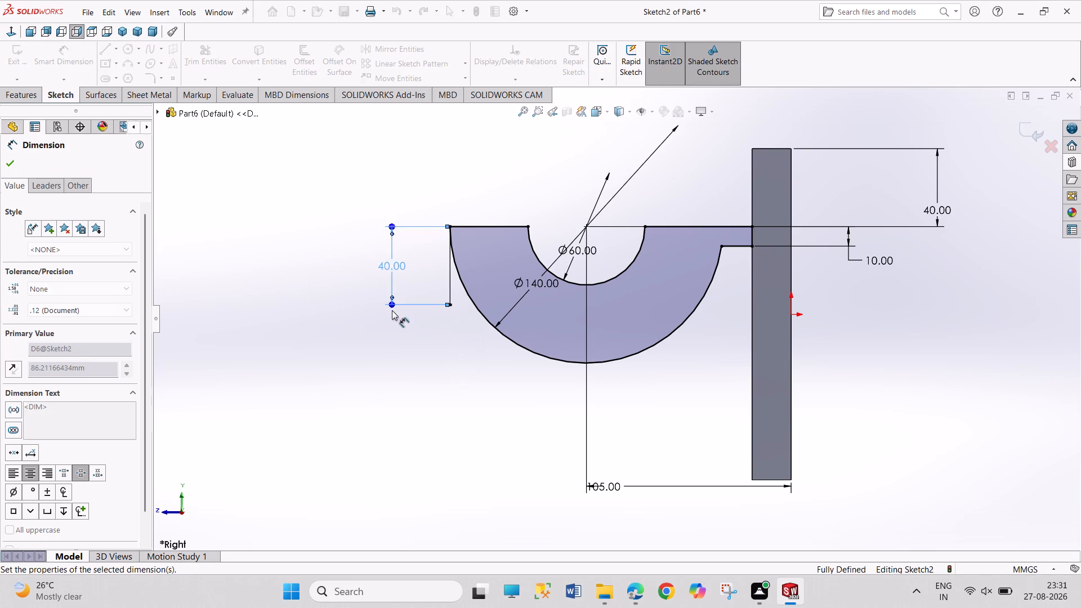
Delete the outer 140 mm diameter arc of the half-ring.
right_click(335, 365)
click(408, 406)
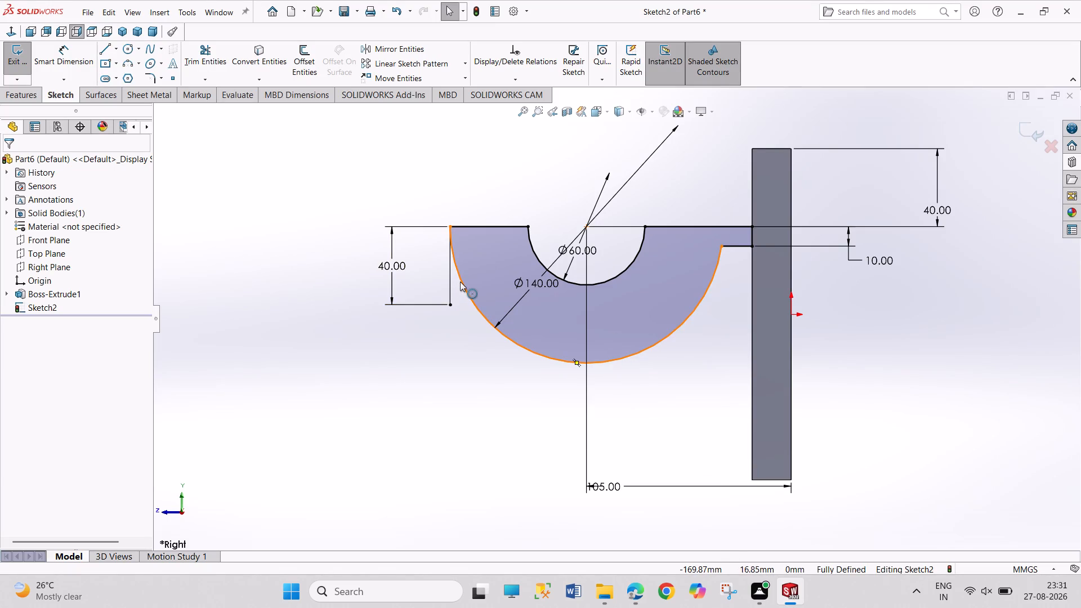
right_click(460, 281)
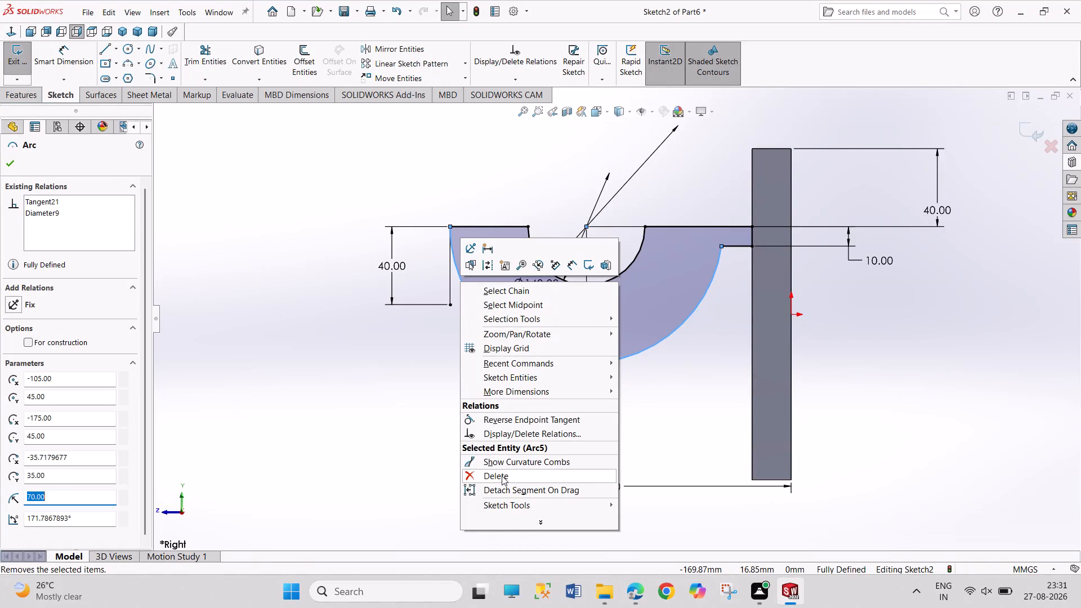
click(502, 476)
click(461, 292)
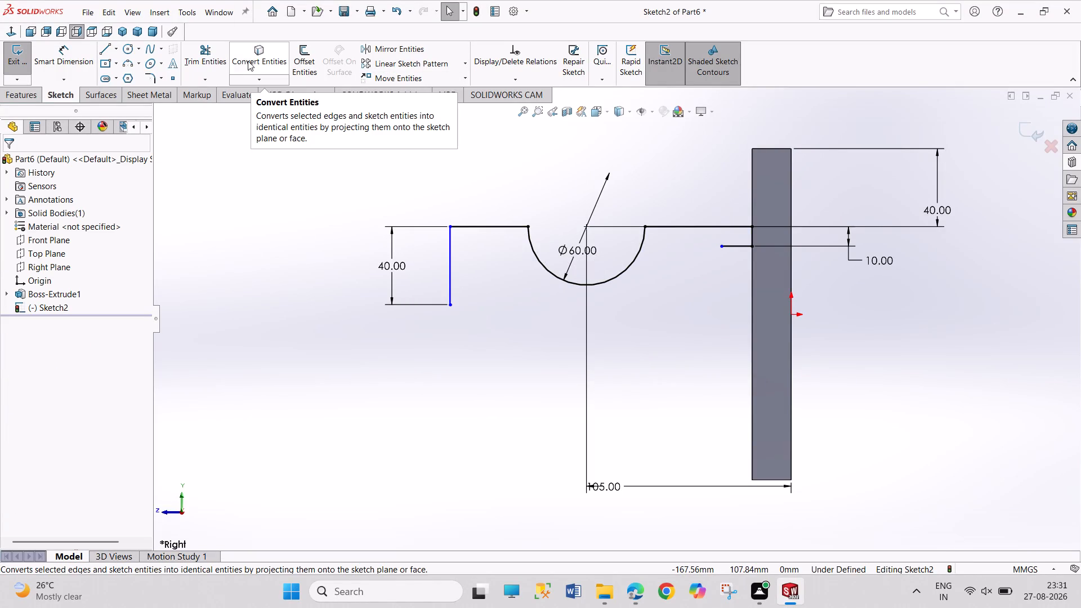
Draw a centerpoint arc of about 80.6 mm radius around the half-ring's centre, from the 40 mm line's lower end to above the arm.
click(129, 63)
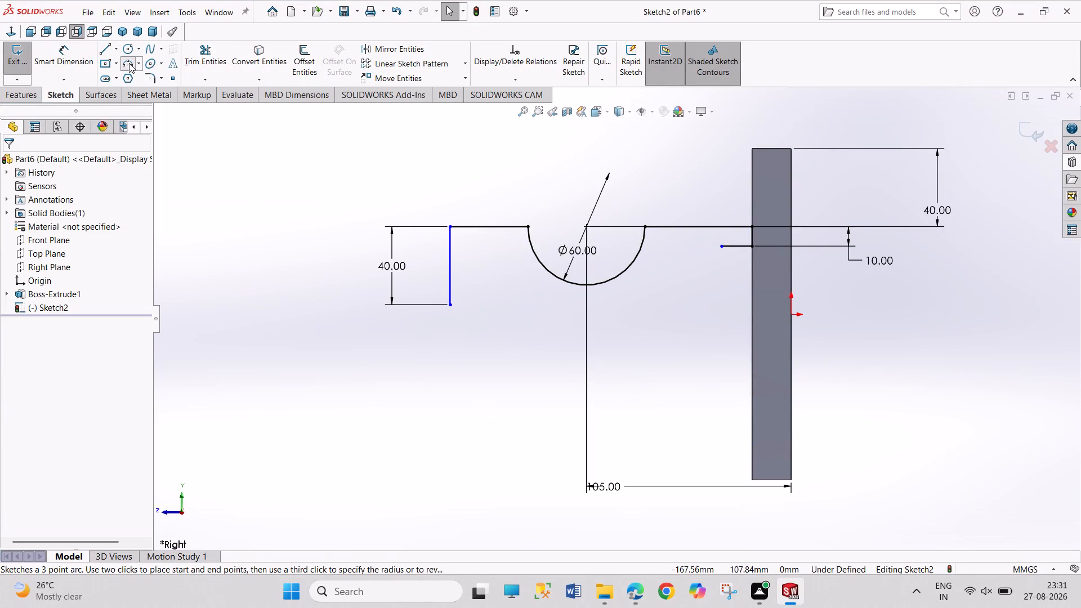
click(586, 225)
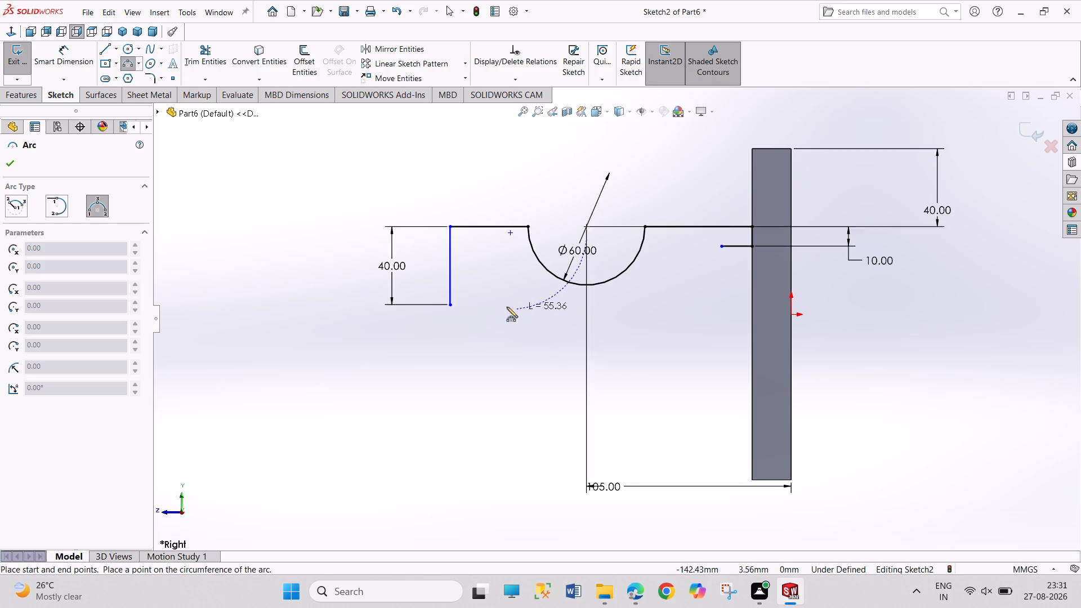
click(140, 65)
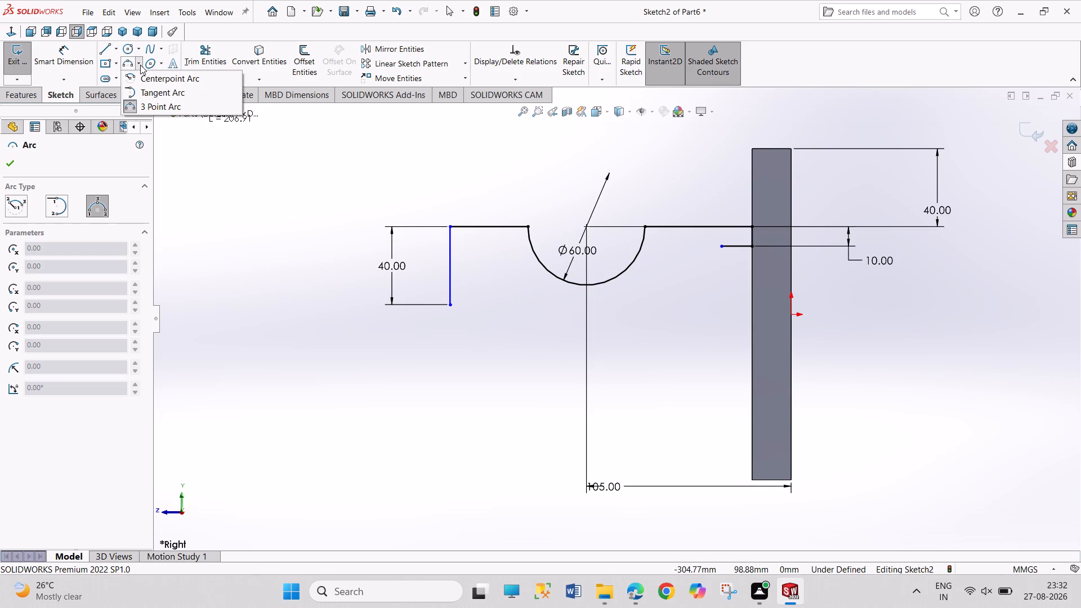
click(150, 82)
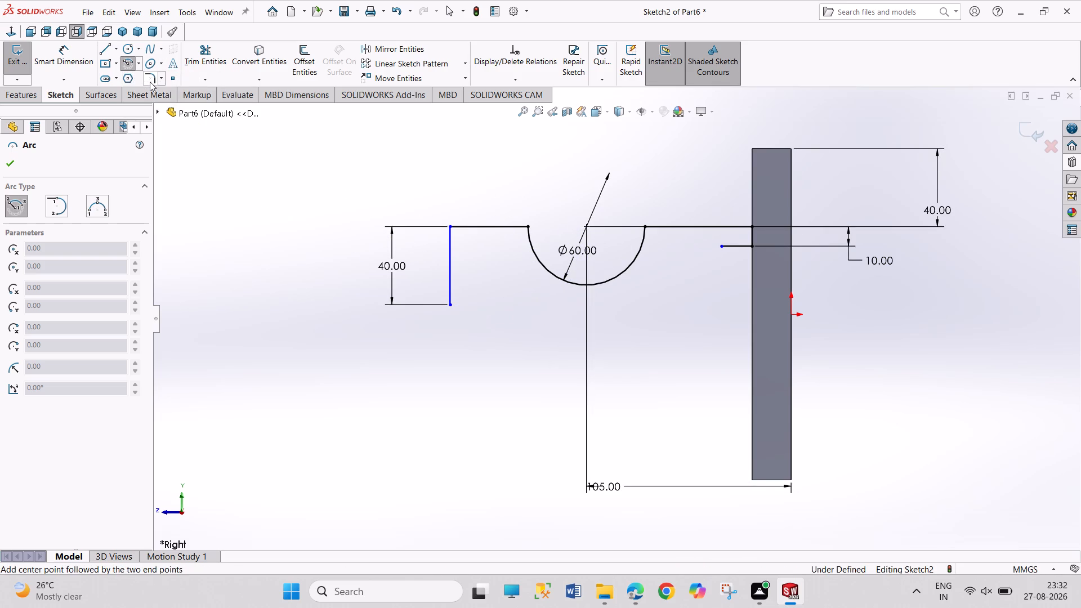
click(585, 227)
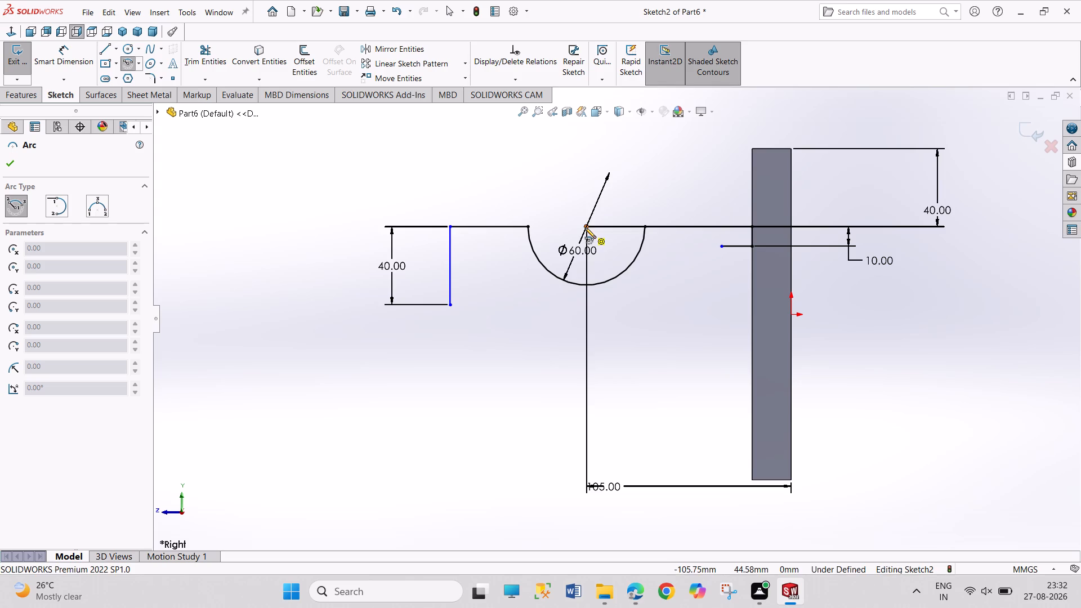
click(450, 306)
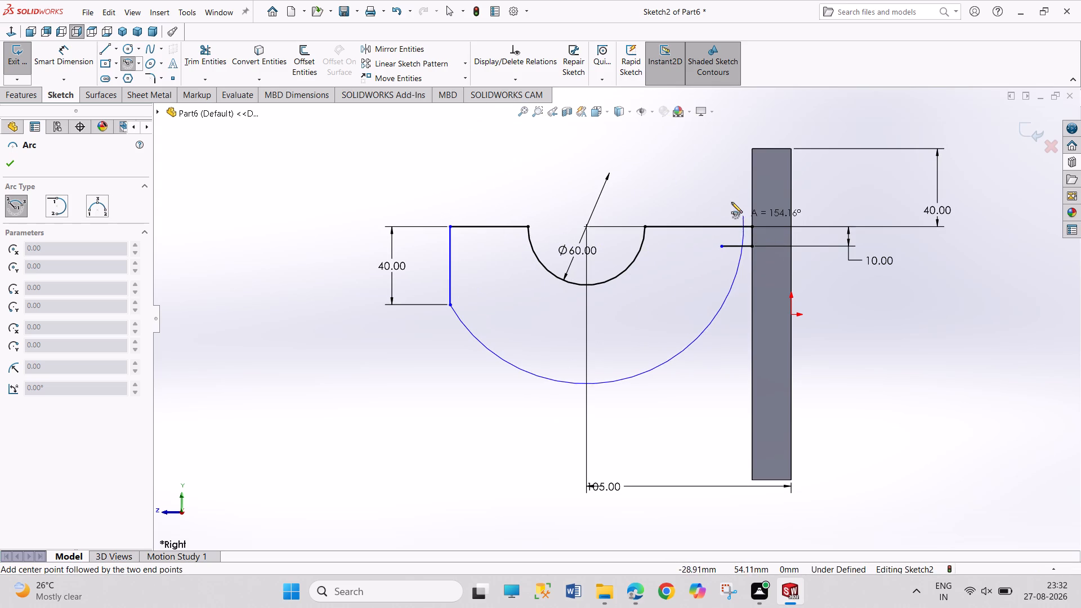
click(721, 177)
right_click(695, 185)
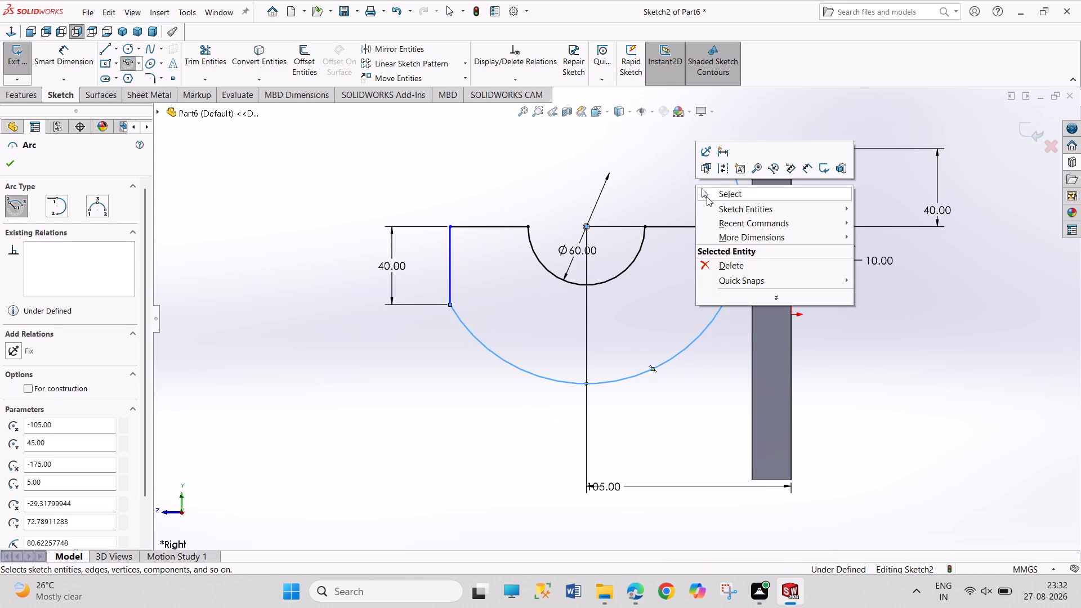
click(707, 196)
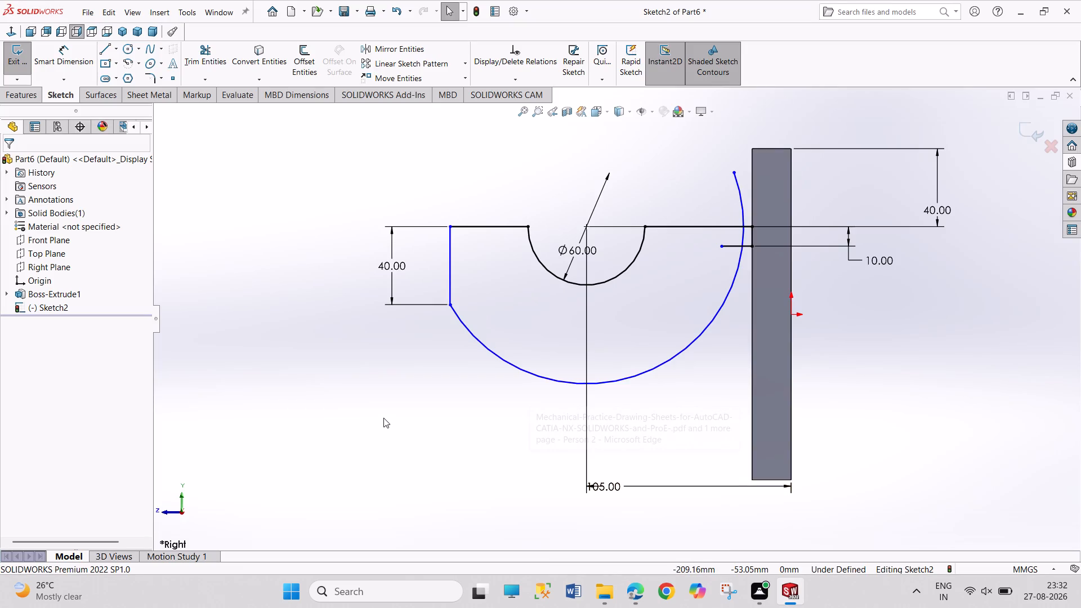
Draw a vertical line down from the free end of the arm's lower line, past the new outer arc.
click(103, 57)
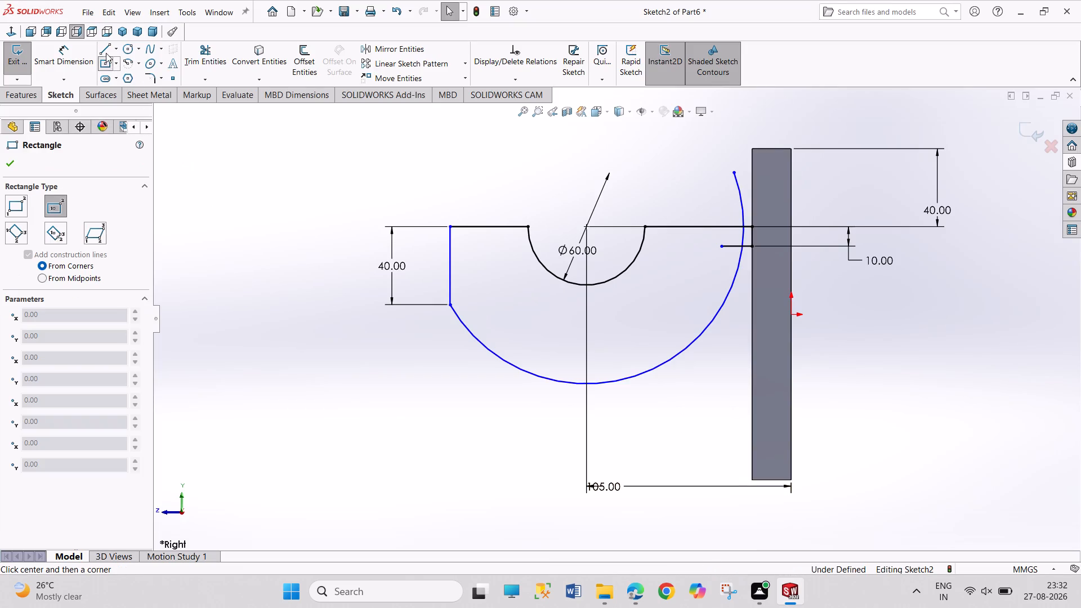
click(106, 52)
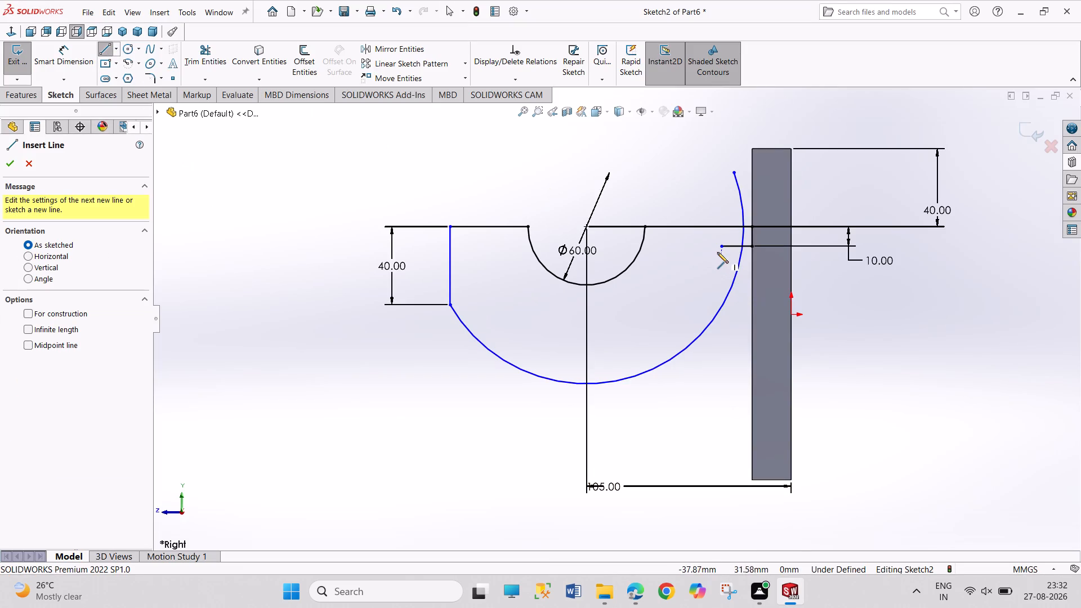
click(721, 247)
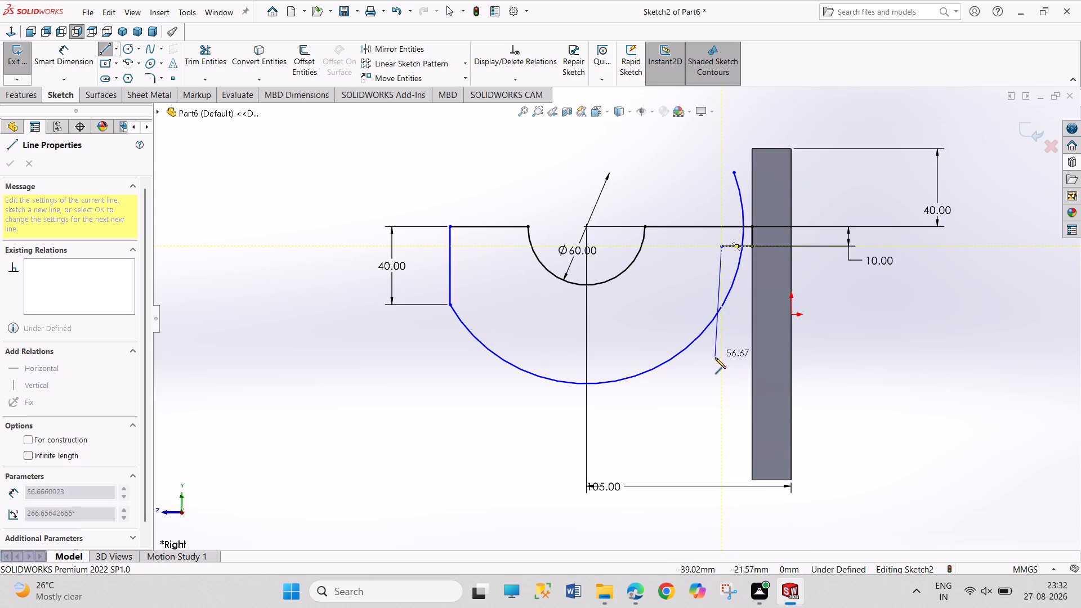
click(720, 361)
right_click(669, 301)
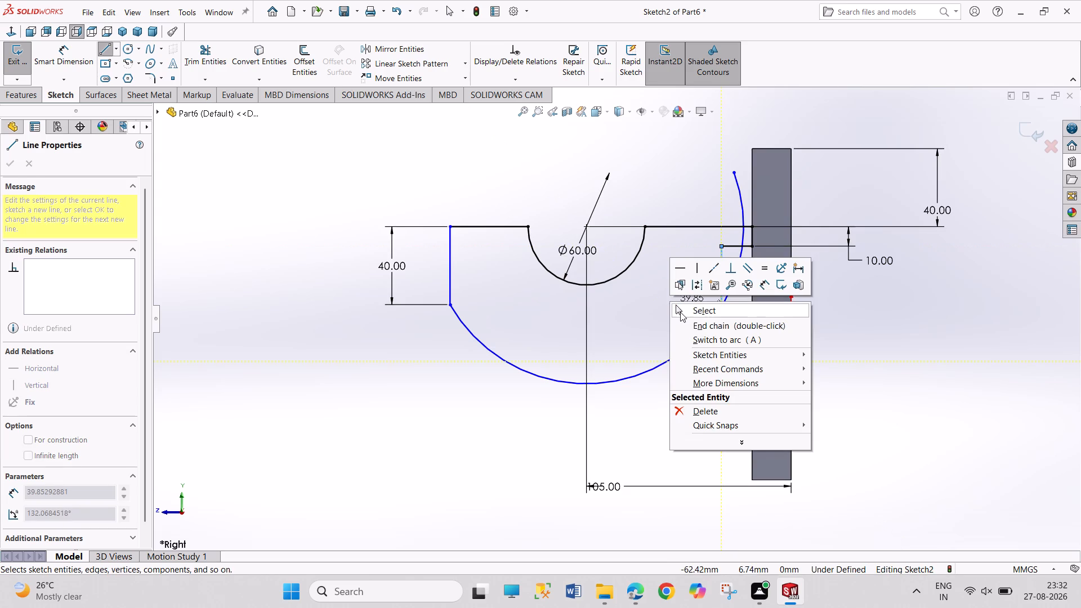
click(680, 312)
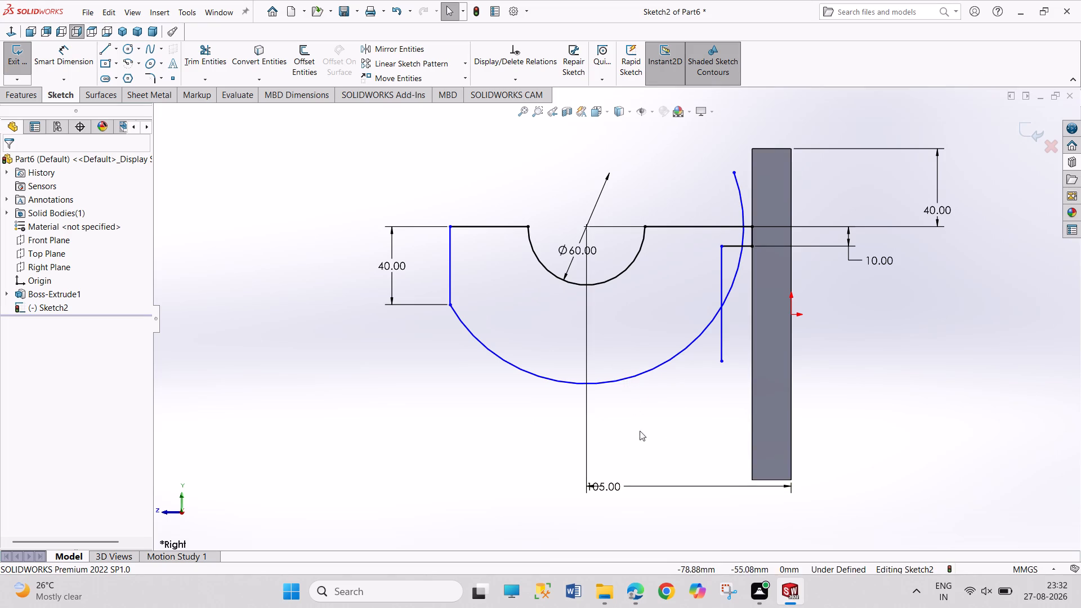
Reposition the 105 mm dimension text so it sits clear between its extension lines.
drag(611, 488, 654, 491)
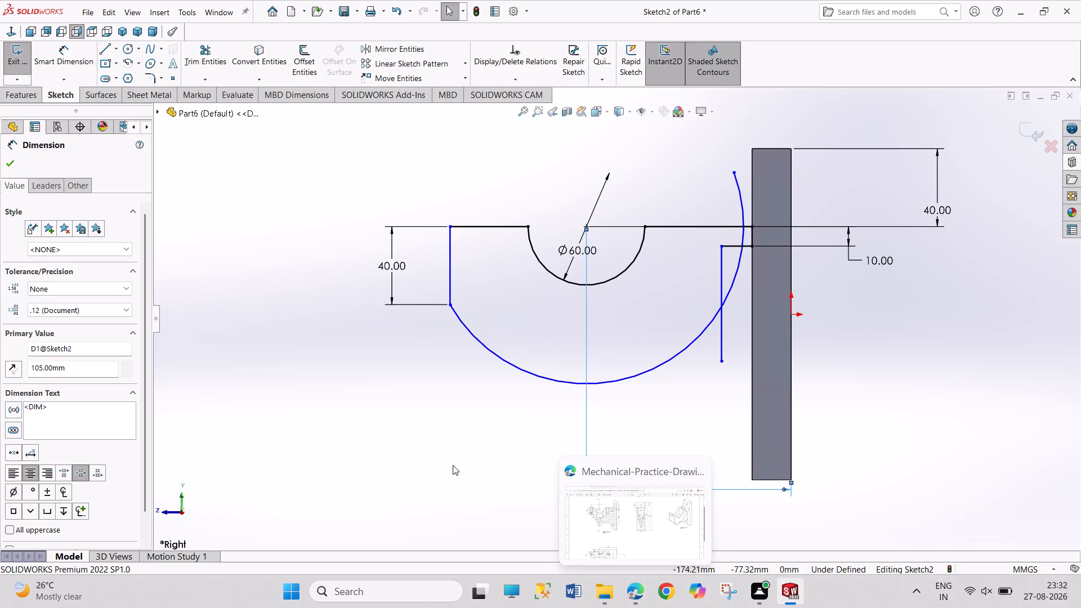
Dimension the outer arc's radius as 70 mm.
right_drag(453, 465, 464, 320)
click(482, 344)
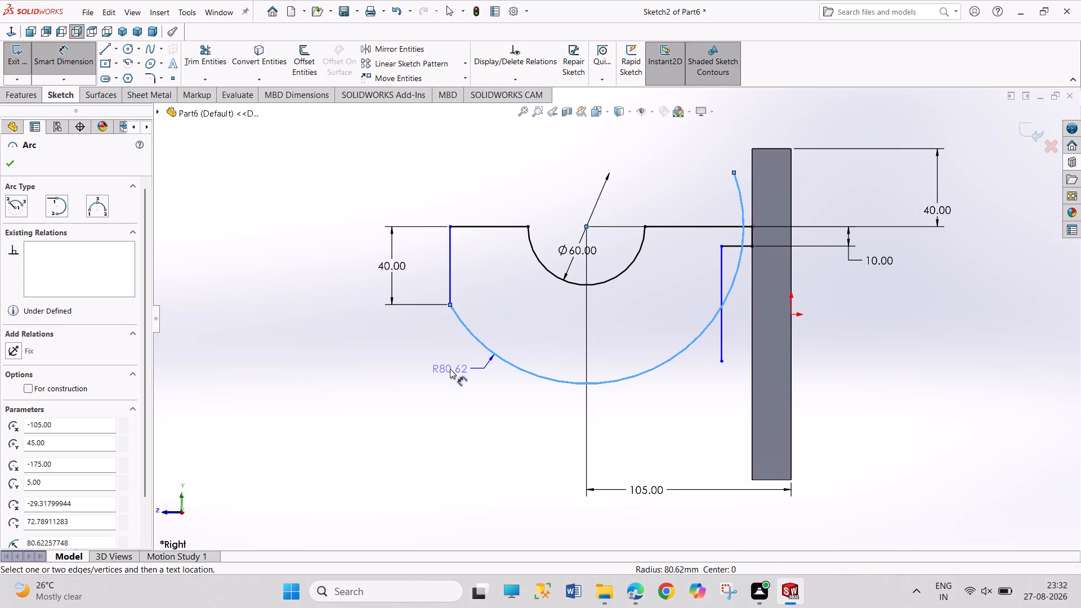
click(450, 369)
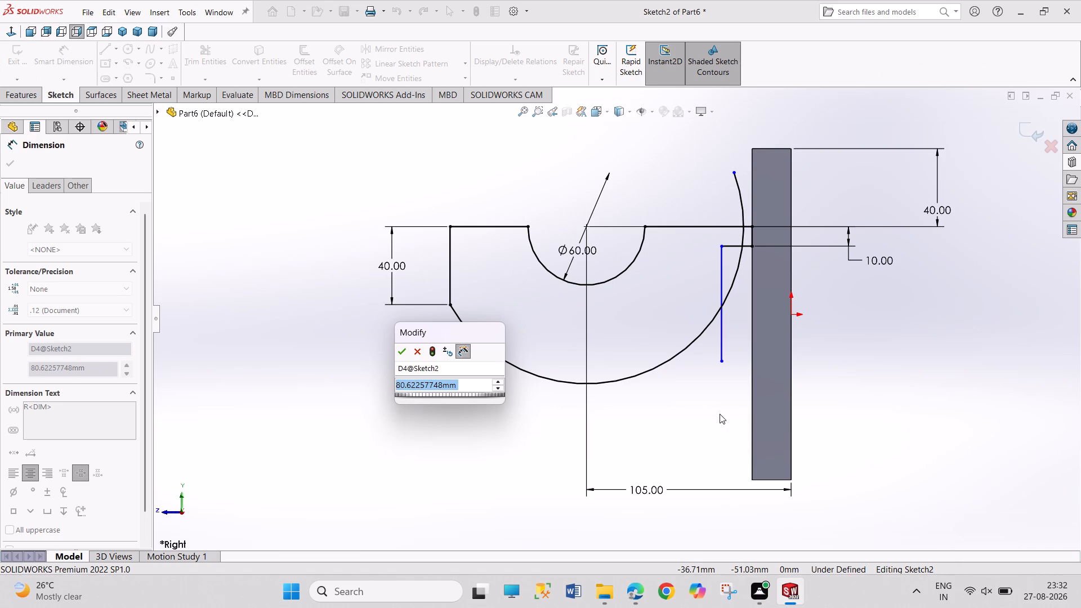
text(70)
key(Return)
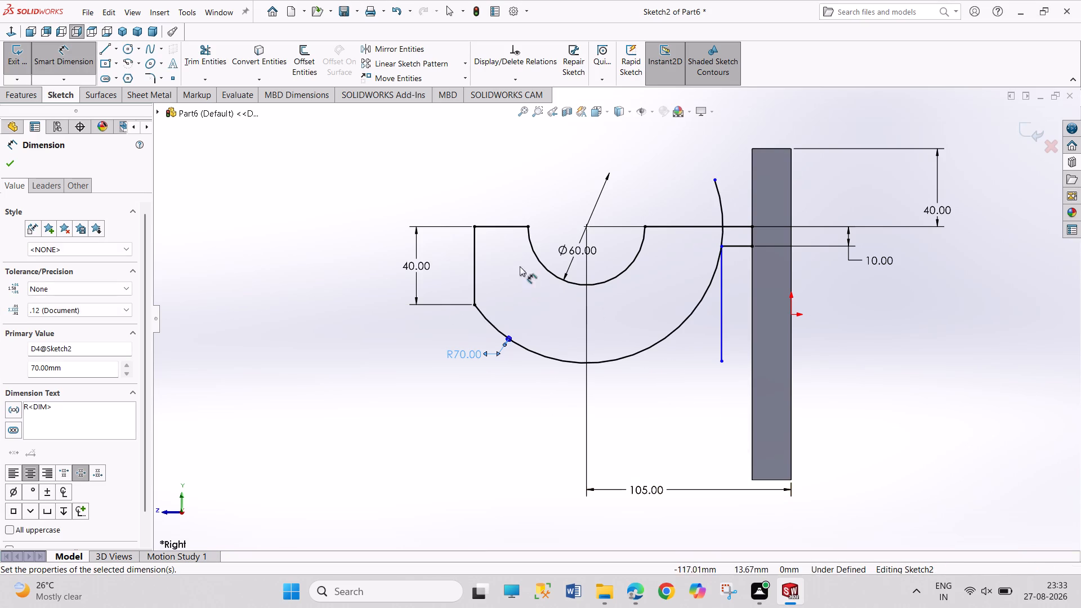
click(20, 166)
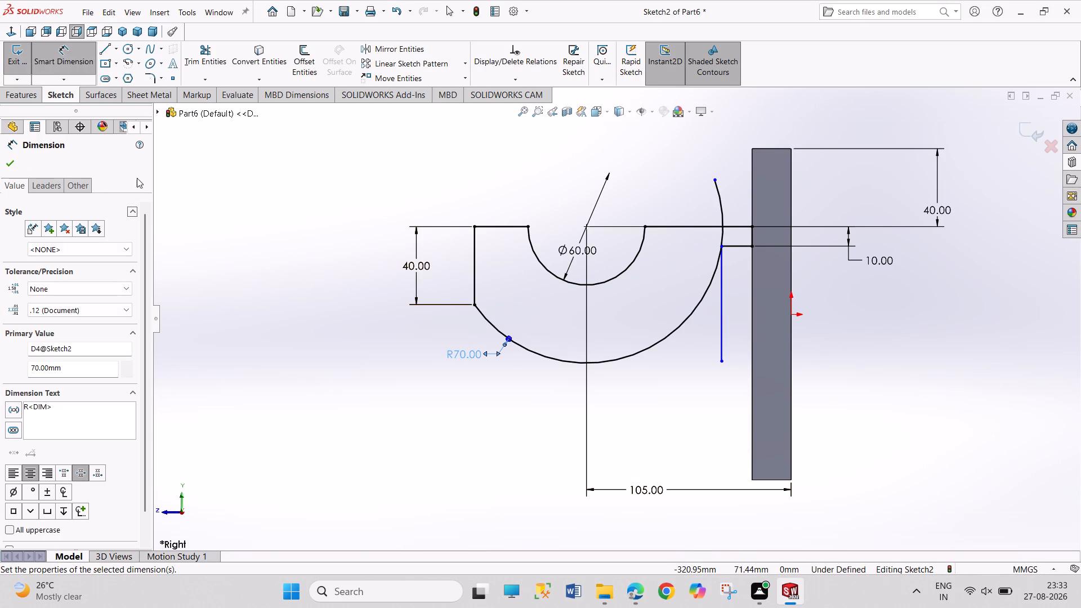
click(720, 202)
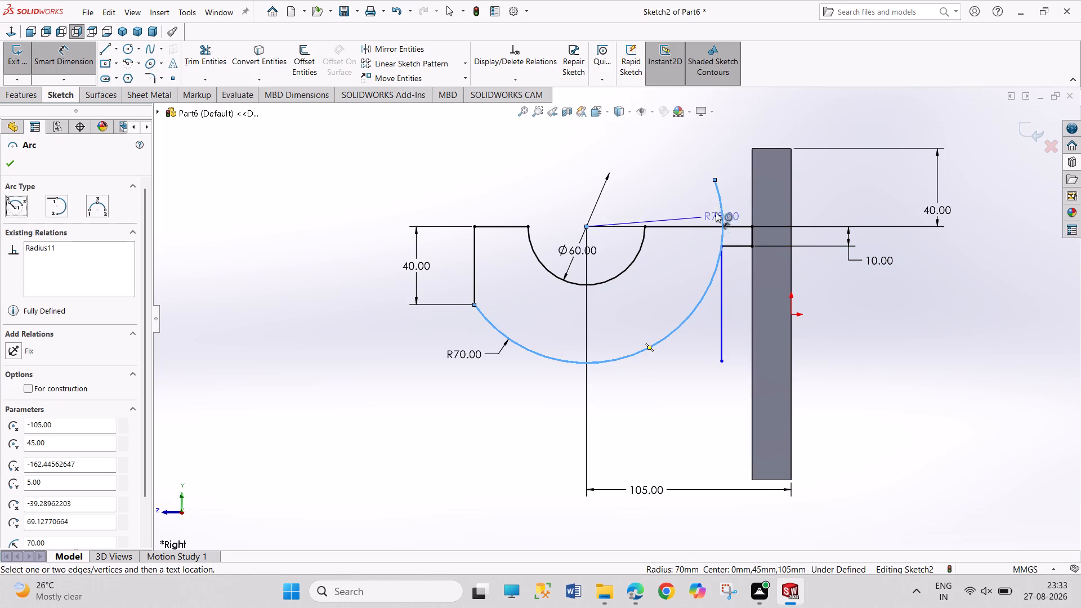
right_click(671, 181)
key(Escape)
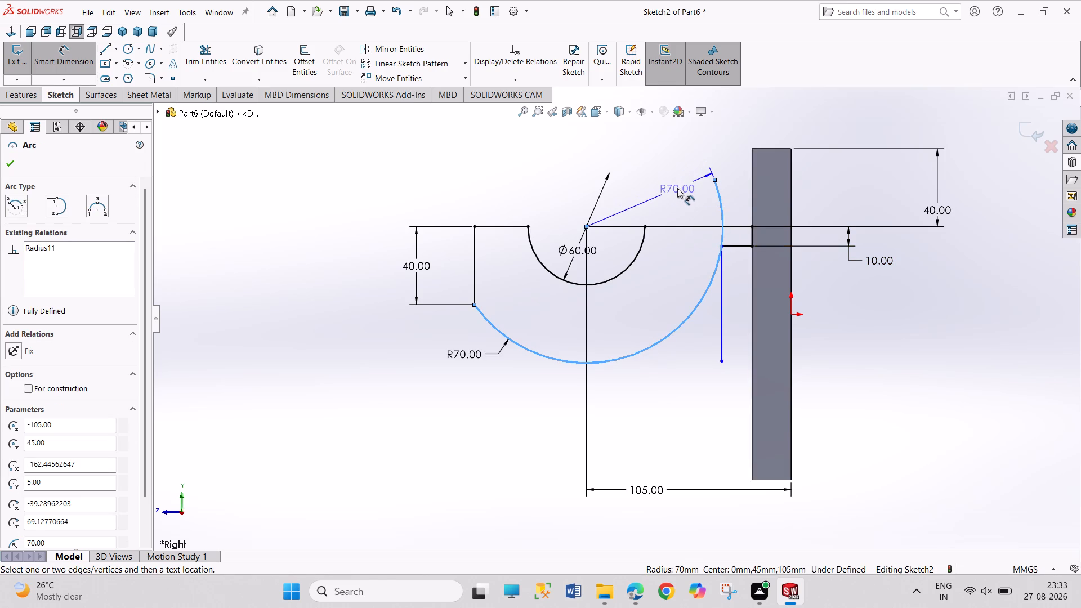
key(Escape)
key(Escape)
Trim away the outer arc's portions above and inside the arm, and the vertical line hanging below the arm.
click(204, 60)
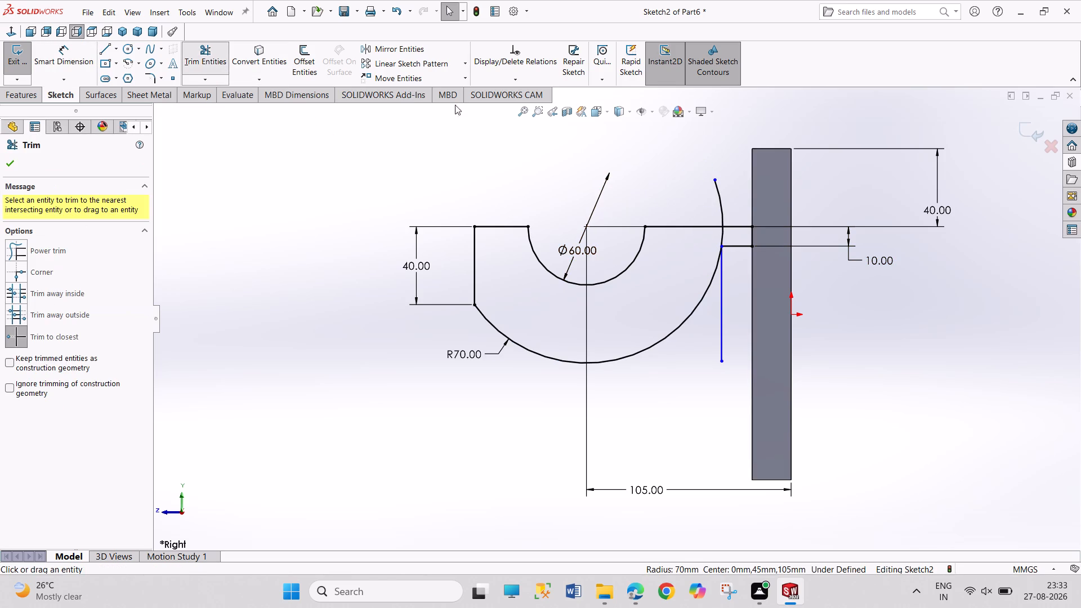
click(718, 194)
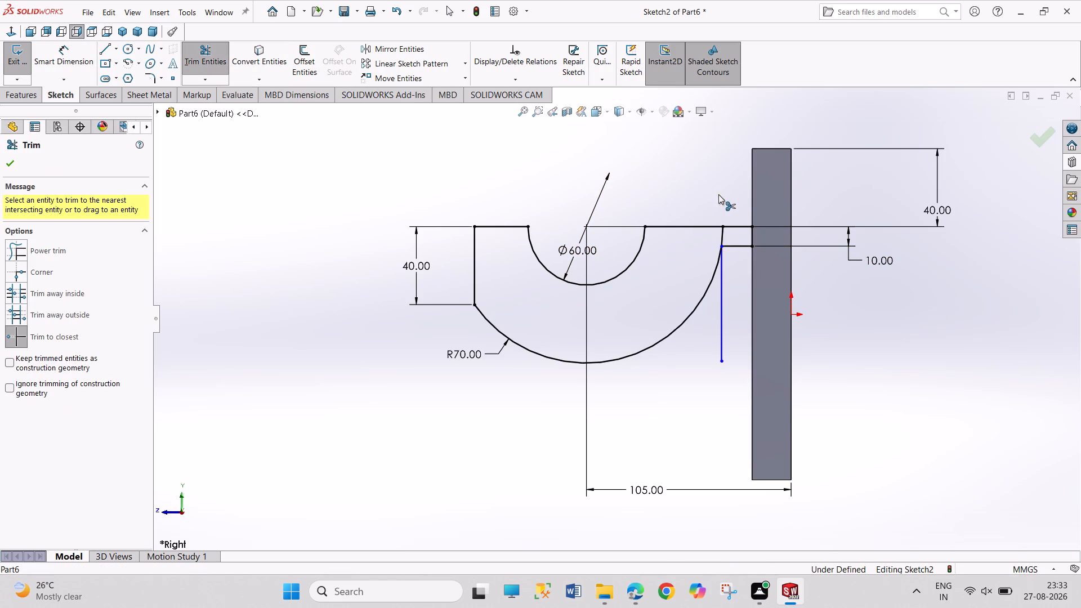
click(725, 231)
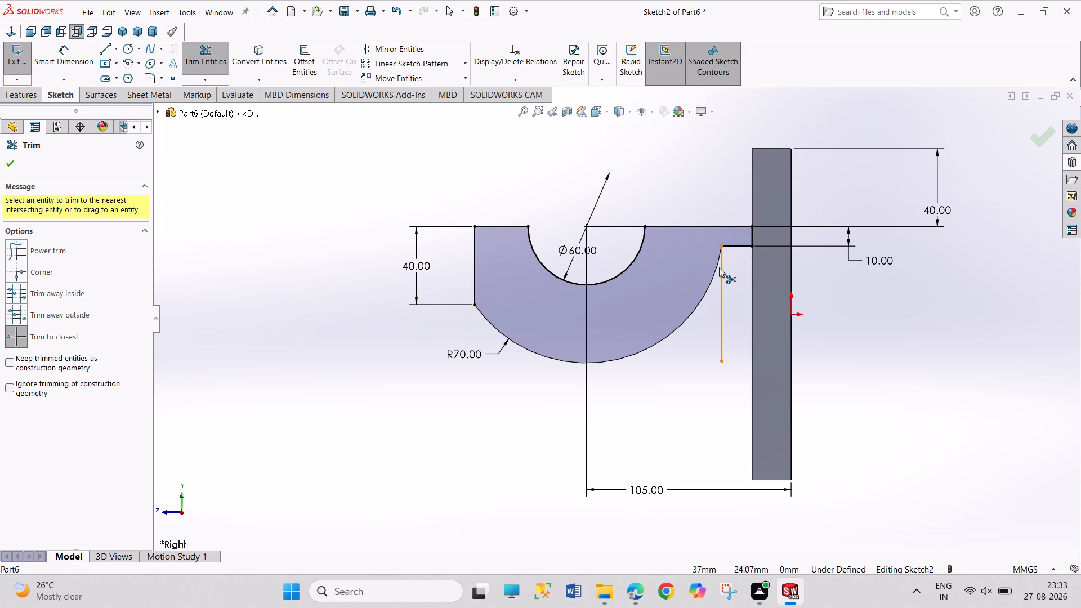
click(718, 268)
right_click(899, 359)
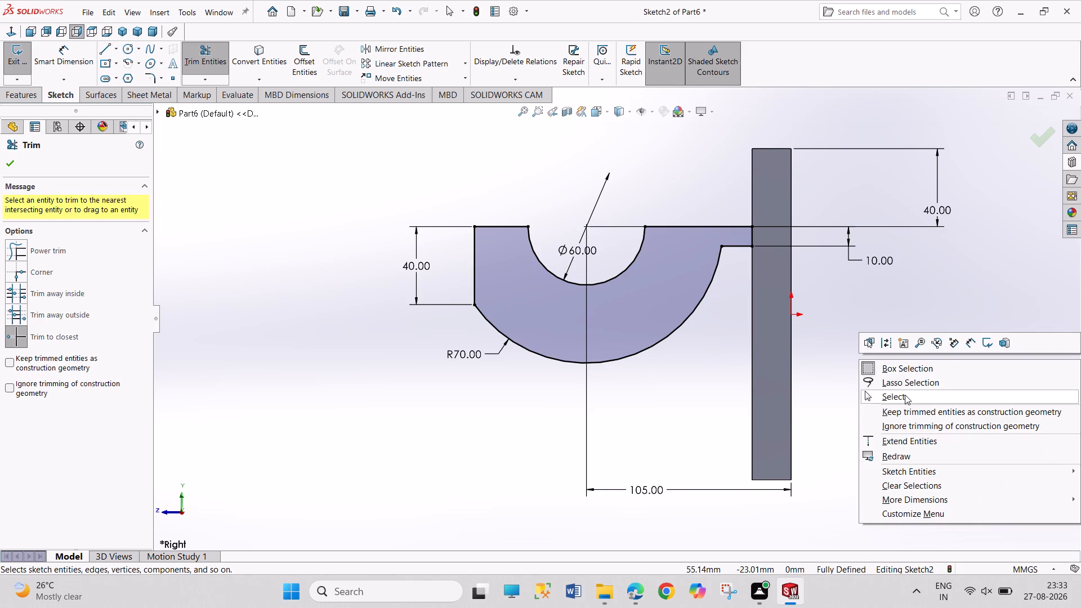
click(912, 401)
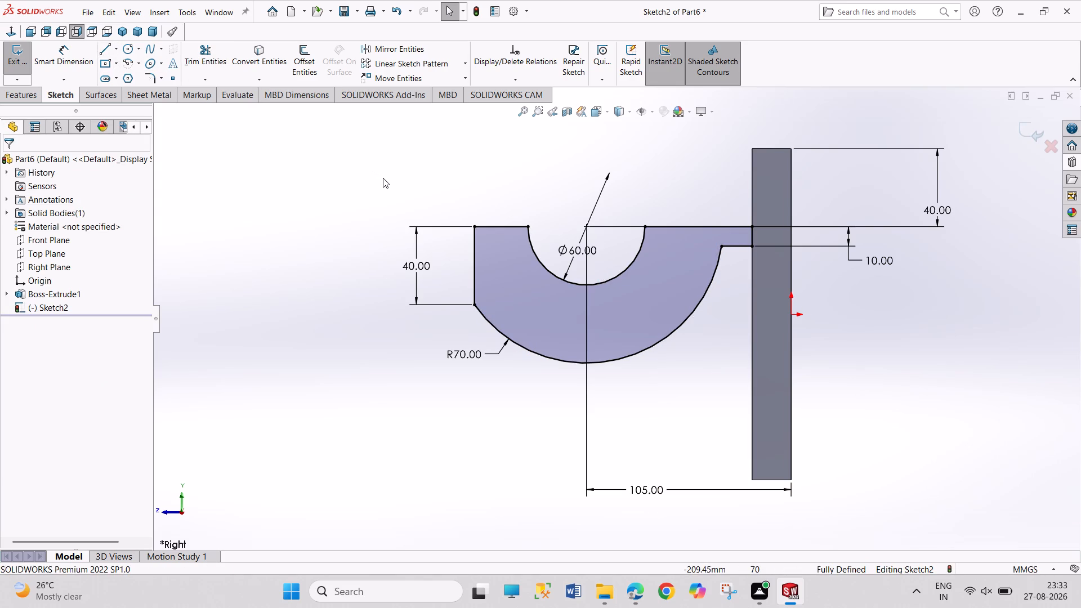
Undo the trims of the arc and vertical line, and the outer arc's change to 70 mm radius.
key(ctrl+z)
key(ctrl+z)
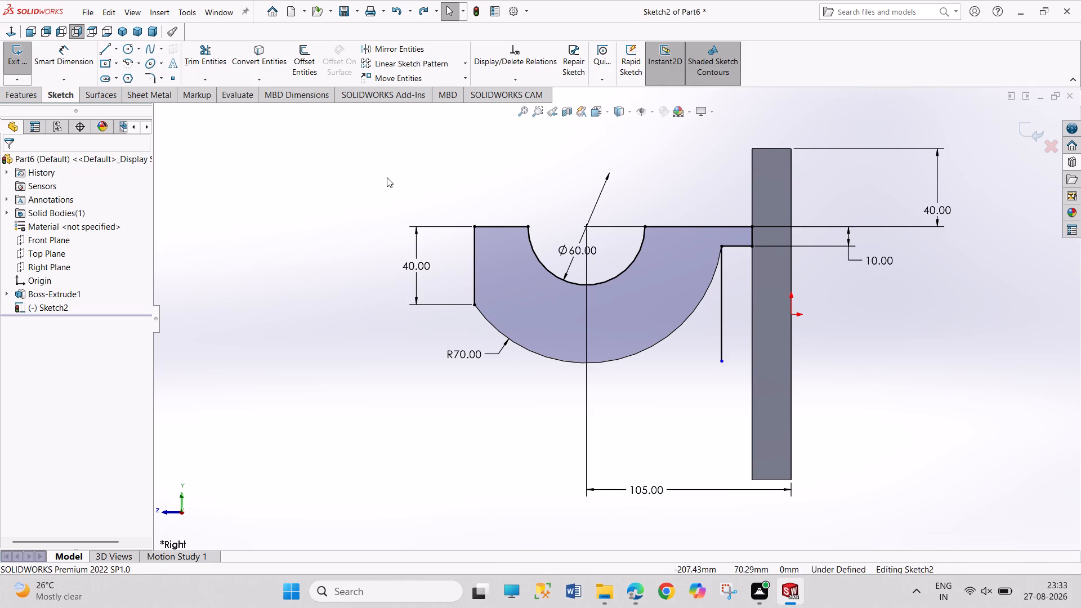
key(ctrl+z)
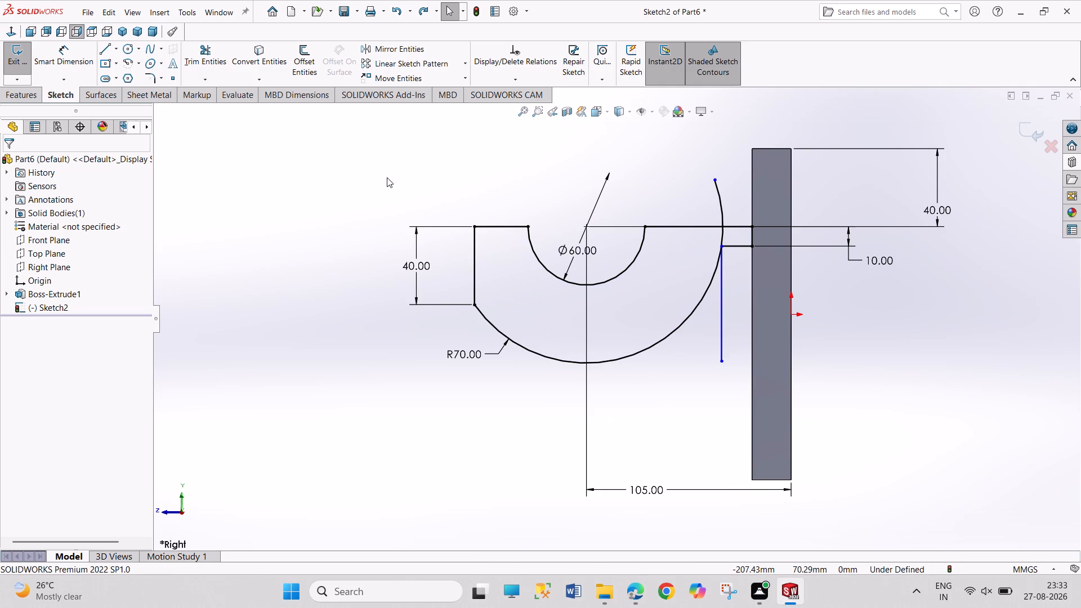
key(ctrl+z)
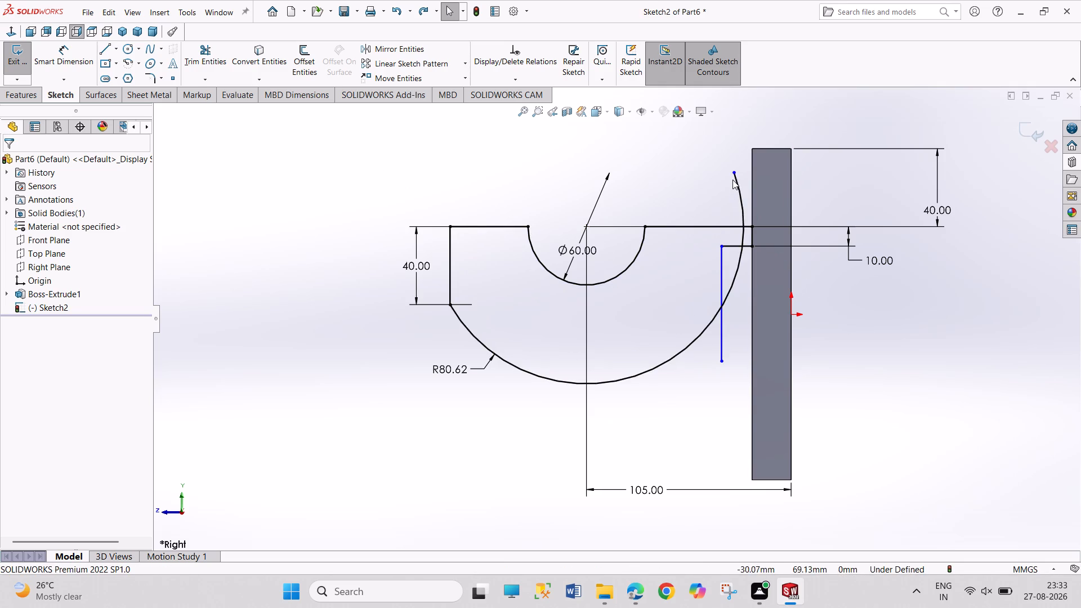
Move the outer arc's plate-side end down to the arm and add a coincident relation between it and the arm's lower line.
drag(735, 174, 739, 253)
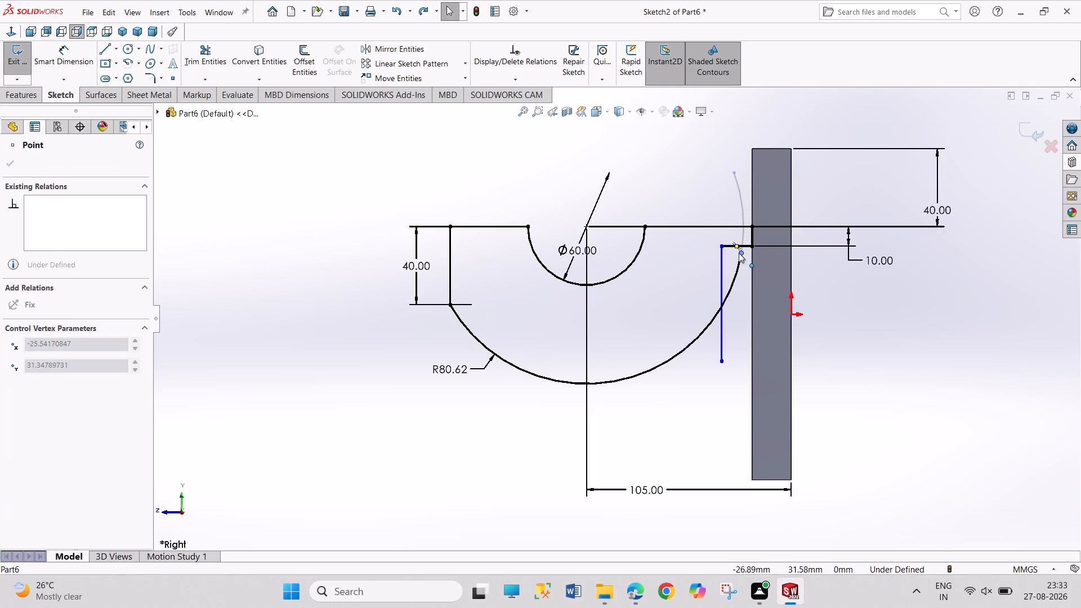
drag(739, 253, 739, 256)
click(868, 321)
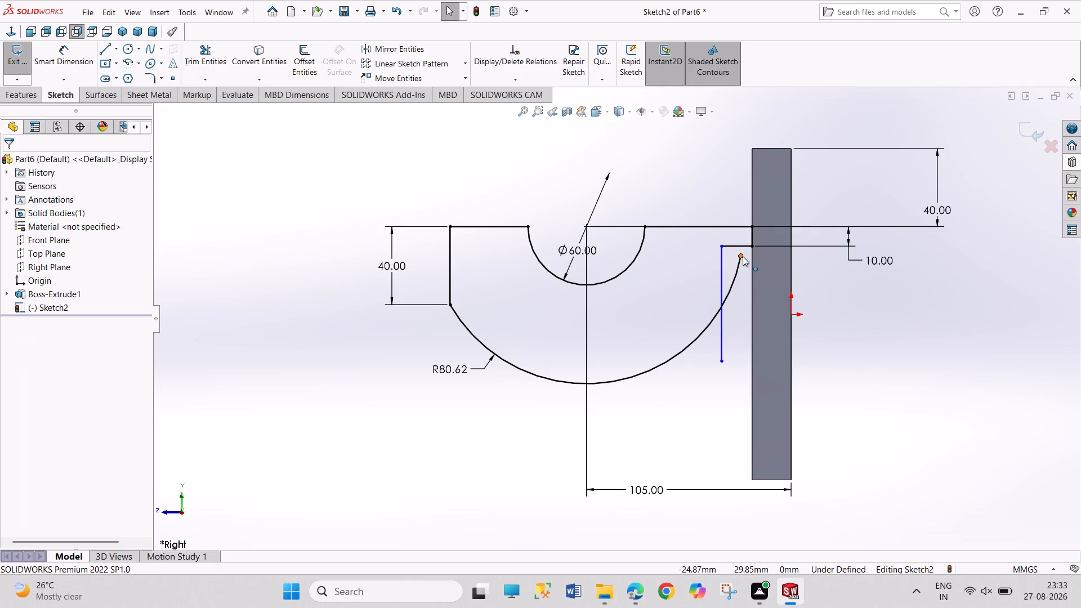
click(743, 256)
ctrl+click(743, 248)
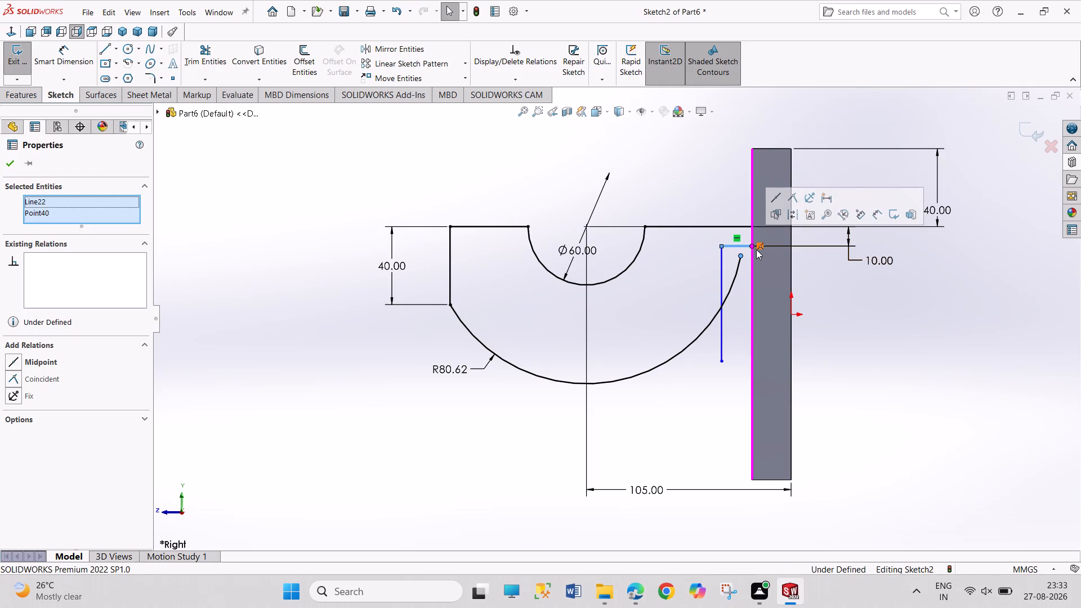
click(797, 196)
click(879, 327)
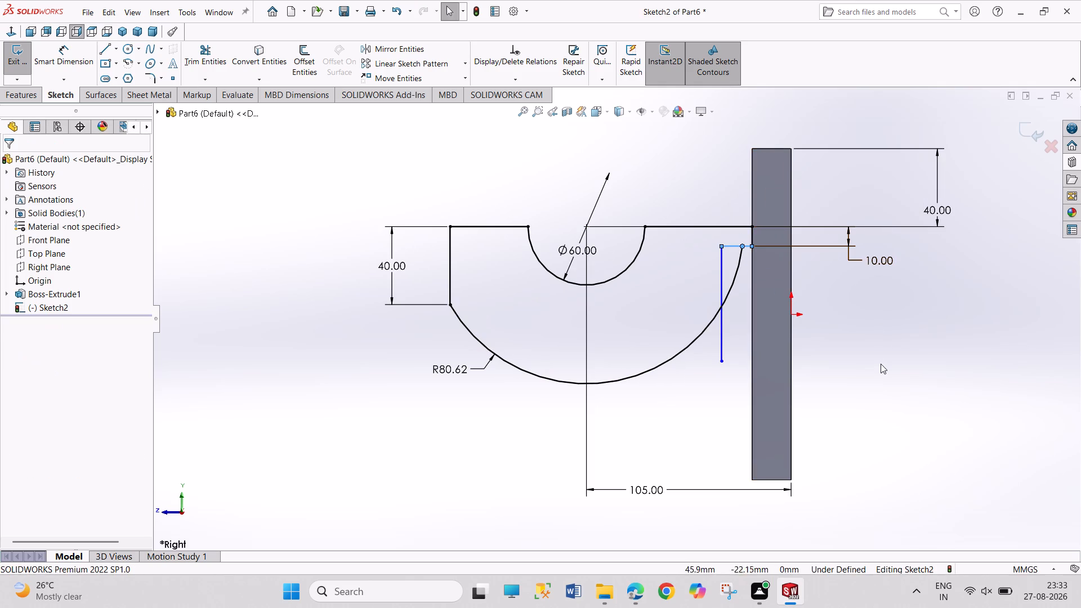
Set the outer arc's radius to 70 mm.
right_drag(880, 365, 867, 329)
double_click(455, 373)
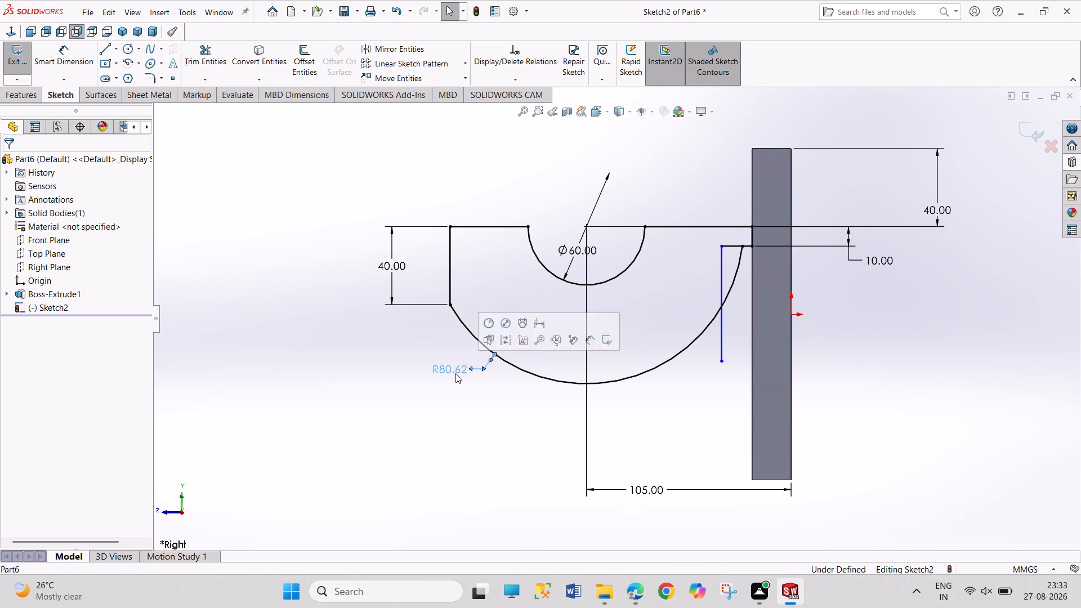
text(70)
key(Return)
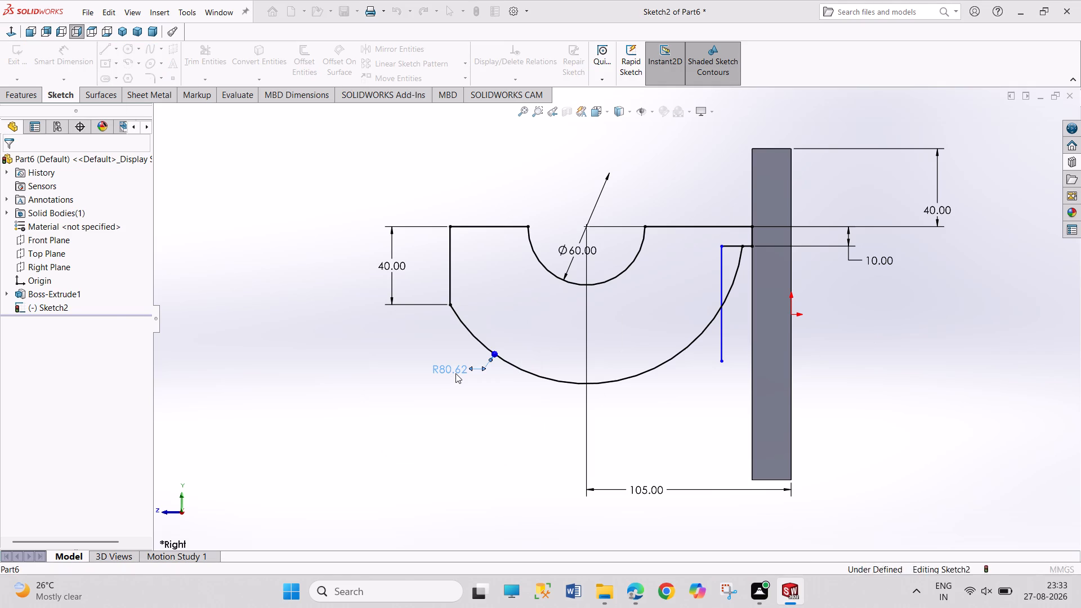
click(371, 396)
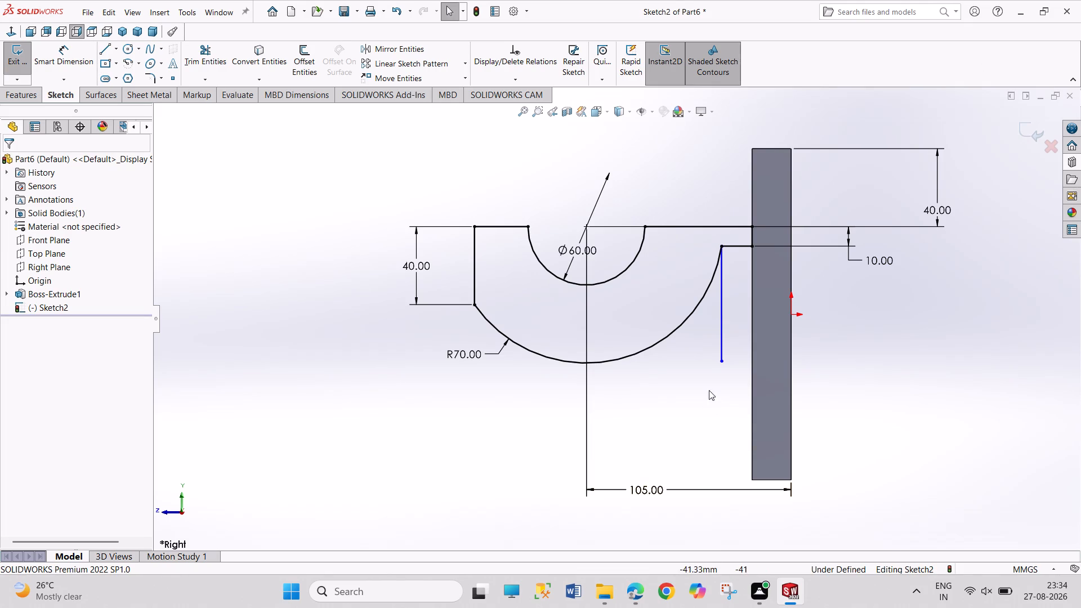
Trim away the vertical line hanging below the arm.
click(196, 60)
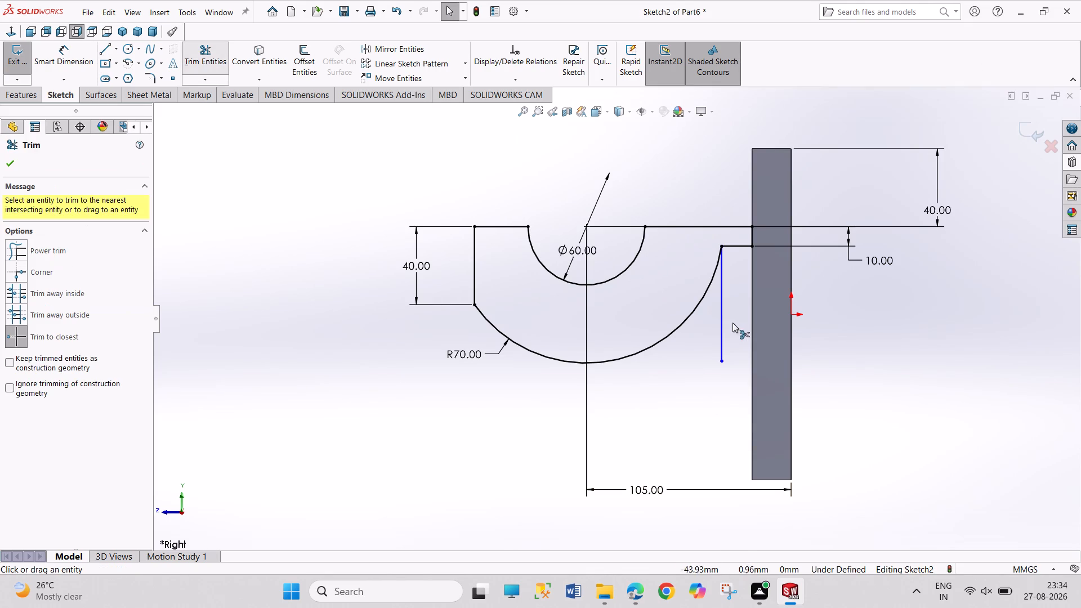
click(721, 316)
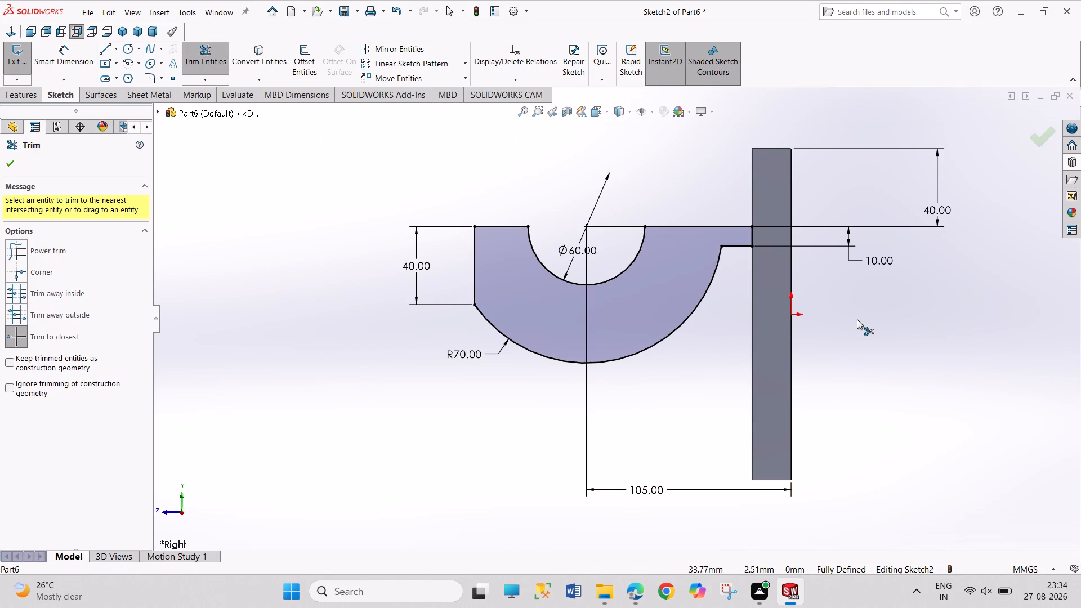
right_click(857, 319)
click(878, 353)
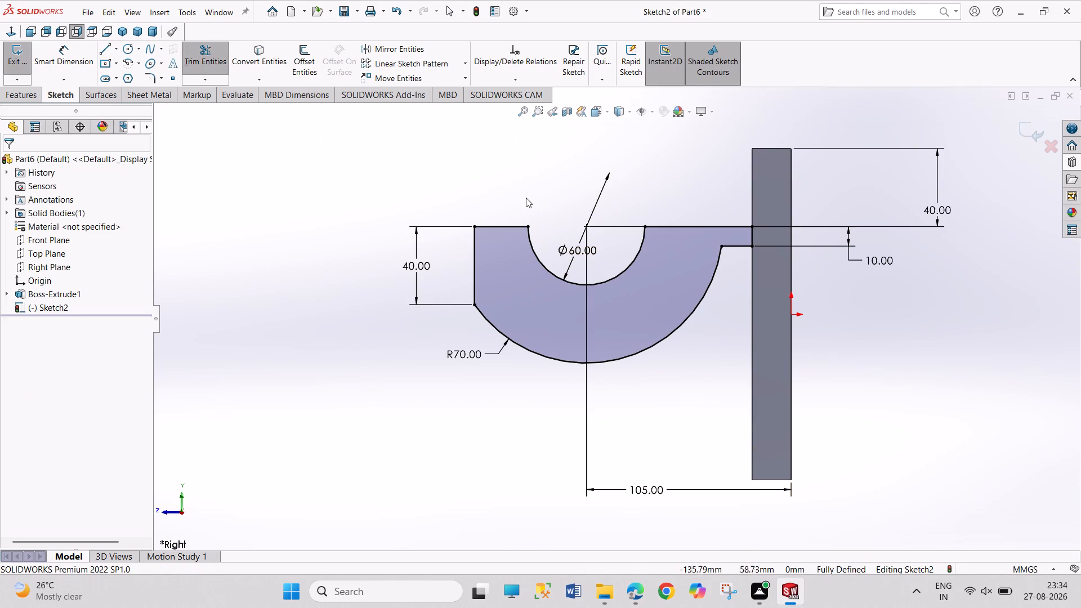
Draw a horizontal line about 22 mm from the arm's lower line into the cradle, continuing vertically down past the outer arc.
click(102, 46)
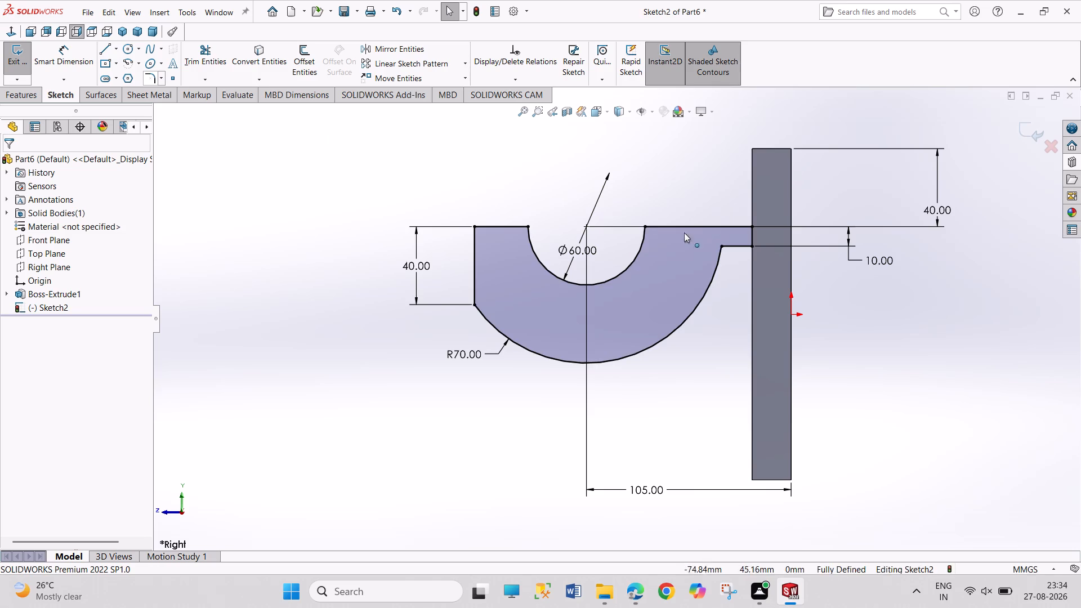
click(100, 51)
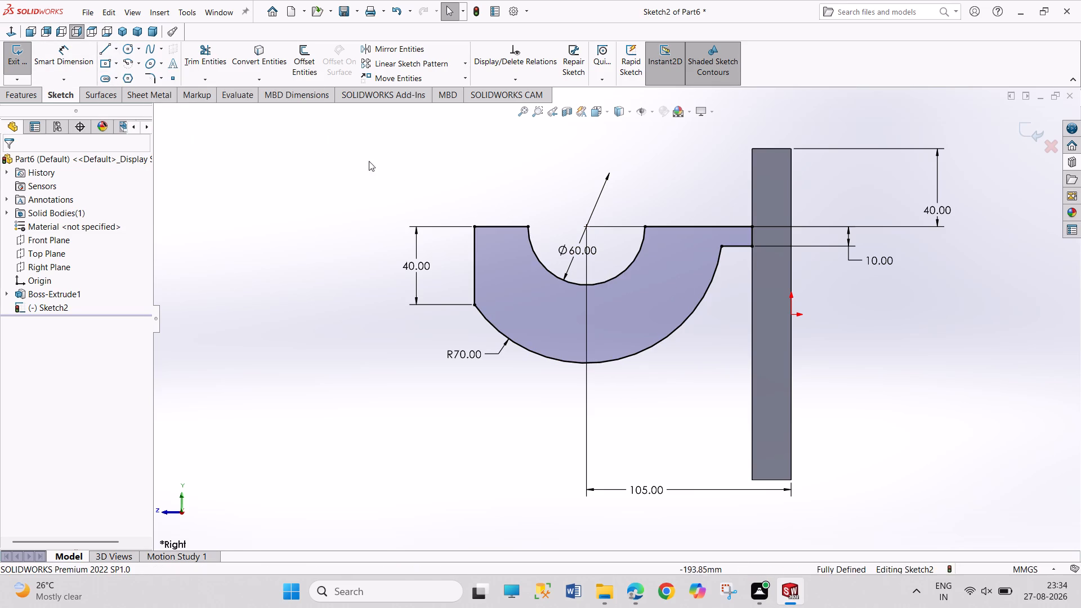
click(109, 46)
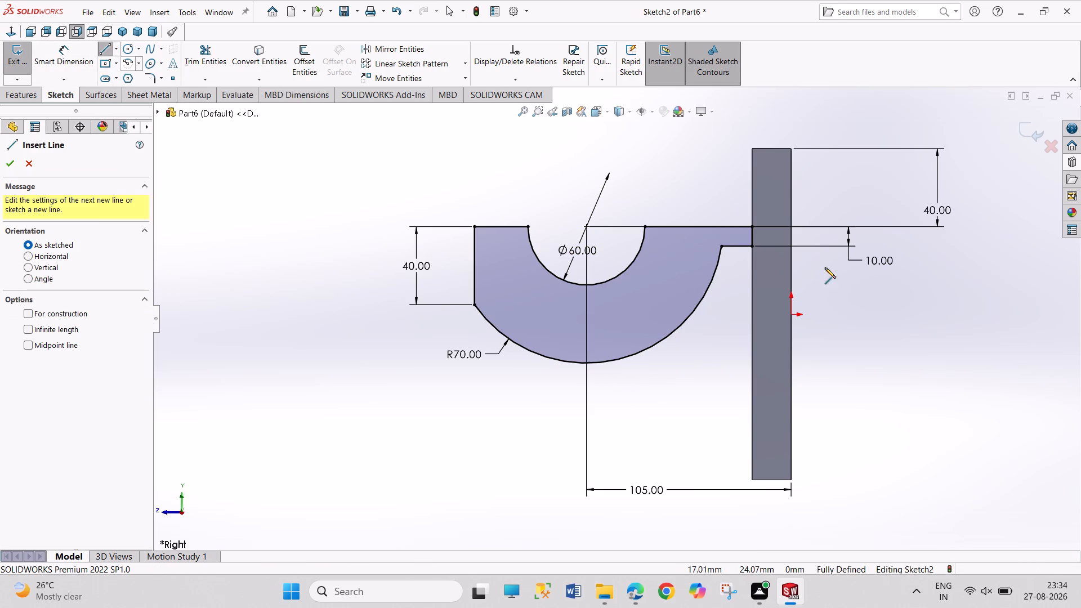
click(721, 245)
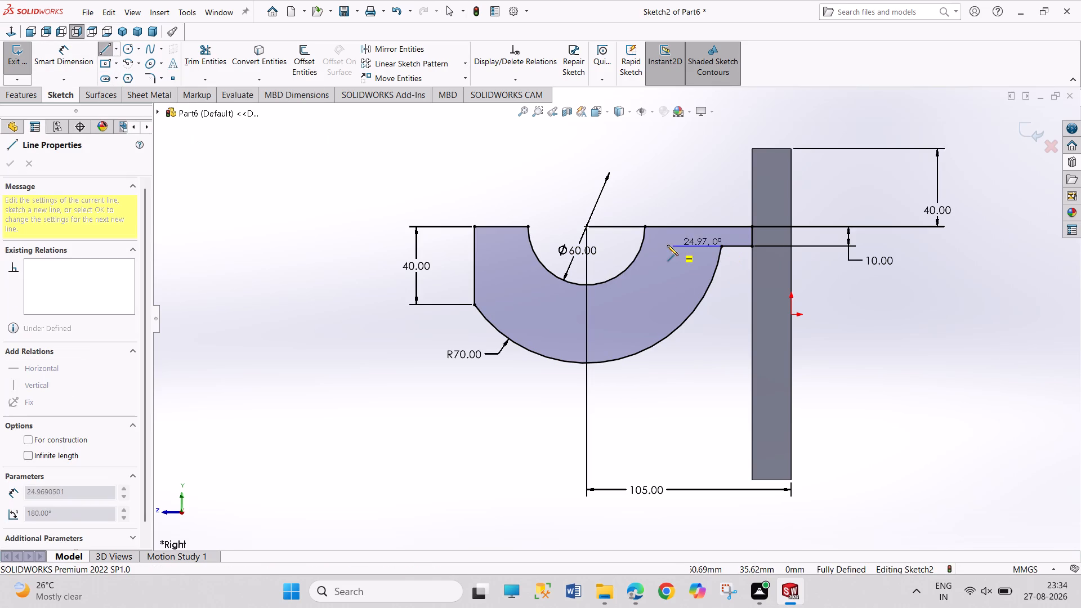
click(678, 246)
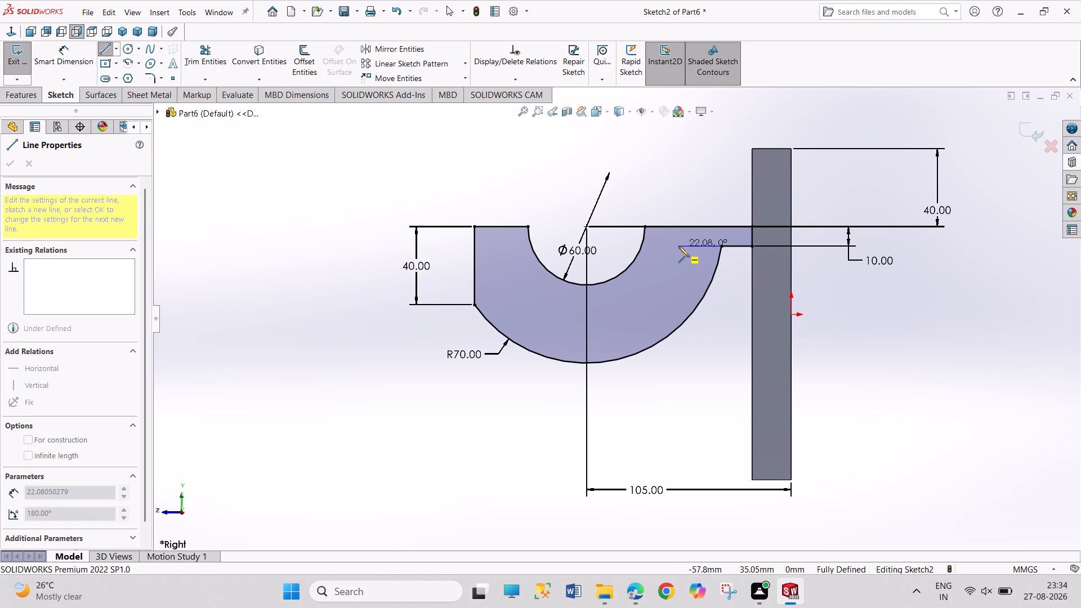
click(676, 379)
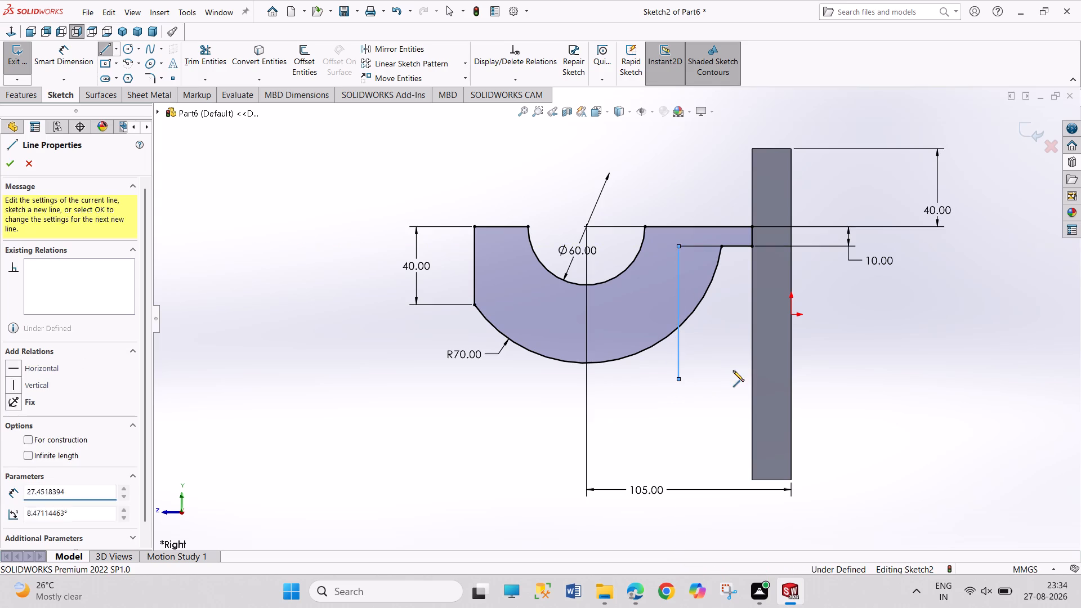
right_click(733, 370)
click(738, 376)
Trim the vertical line below the outer arc and the arc's portion between that line and the arm.
drag(211, 62, 212, 68)
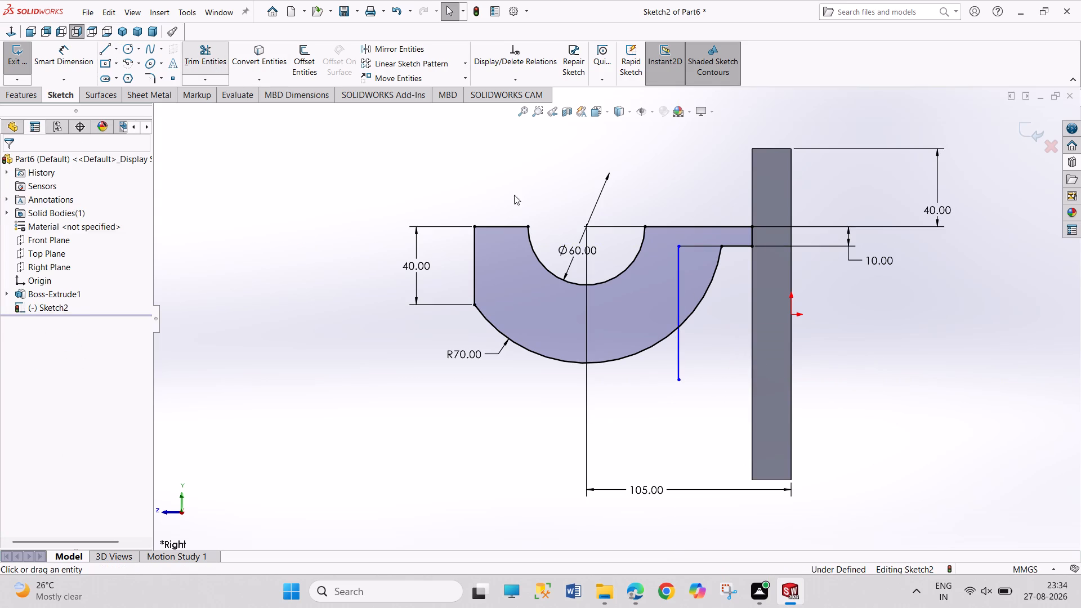
click(676, 359)
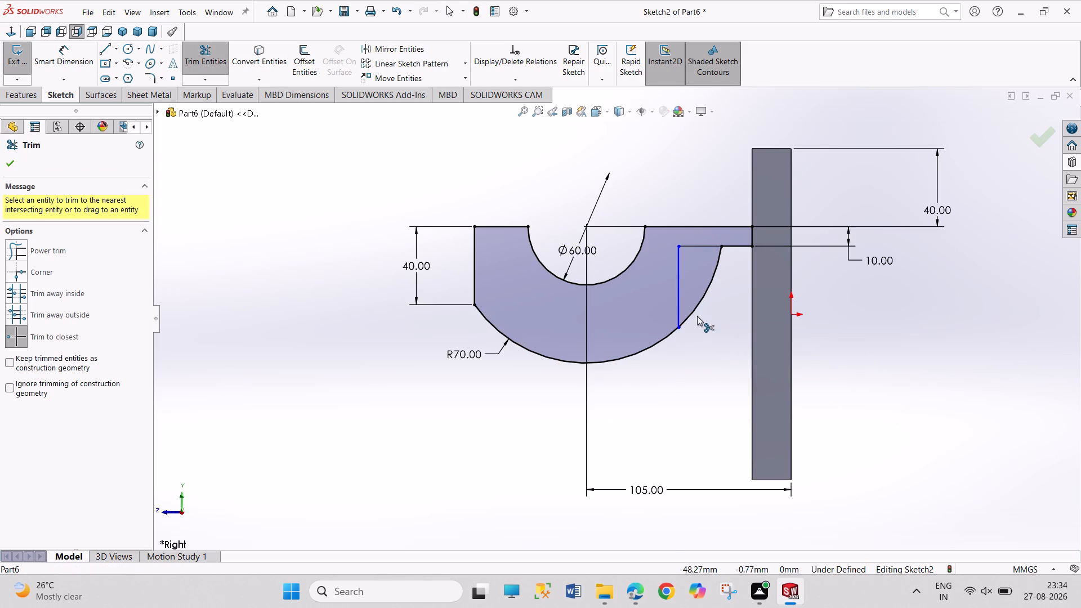
click(698, 307)
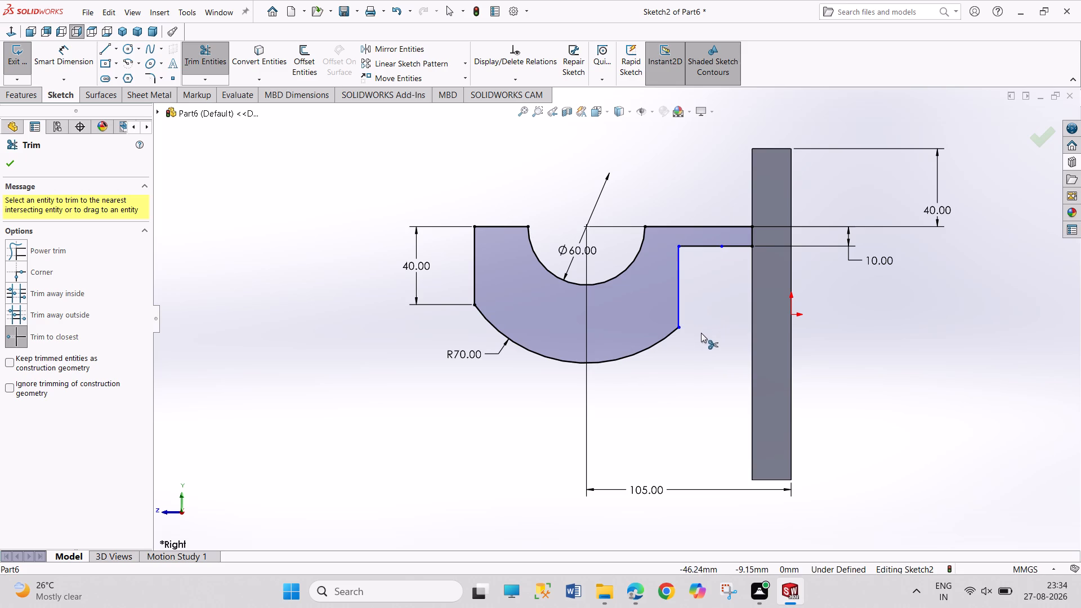
right_click(700, 333)
click(716, 365)
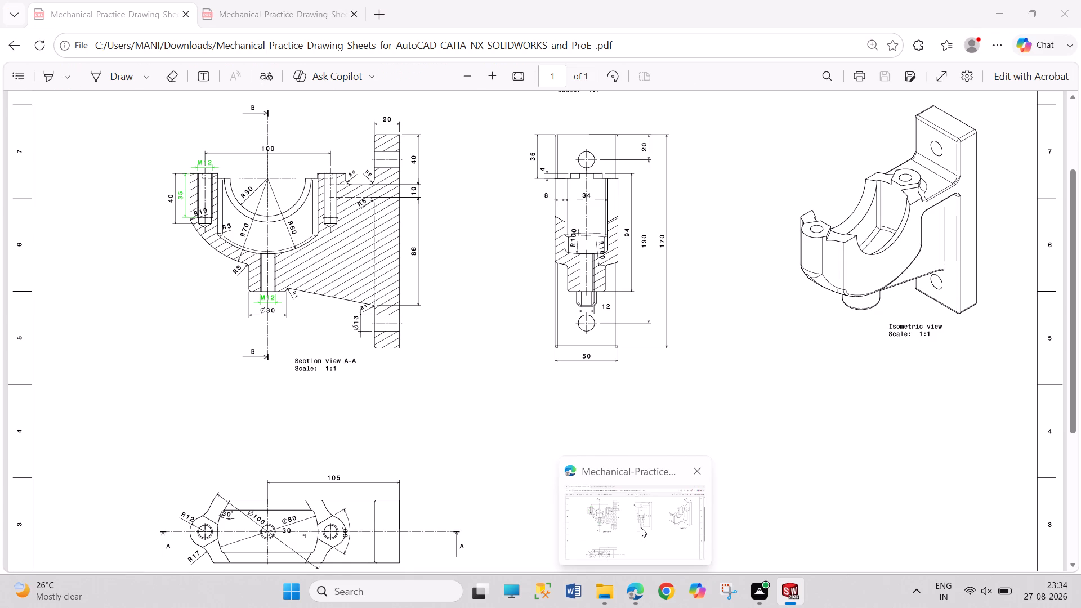
Exit the sketch and extrude the cradle and arm profile 50 mm with a Mid Plane end condition, merged with the plate.
click(24, 56)
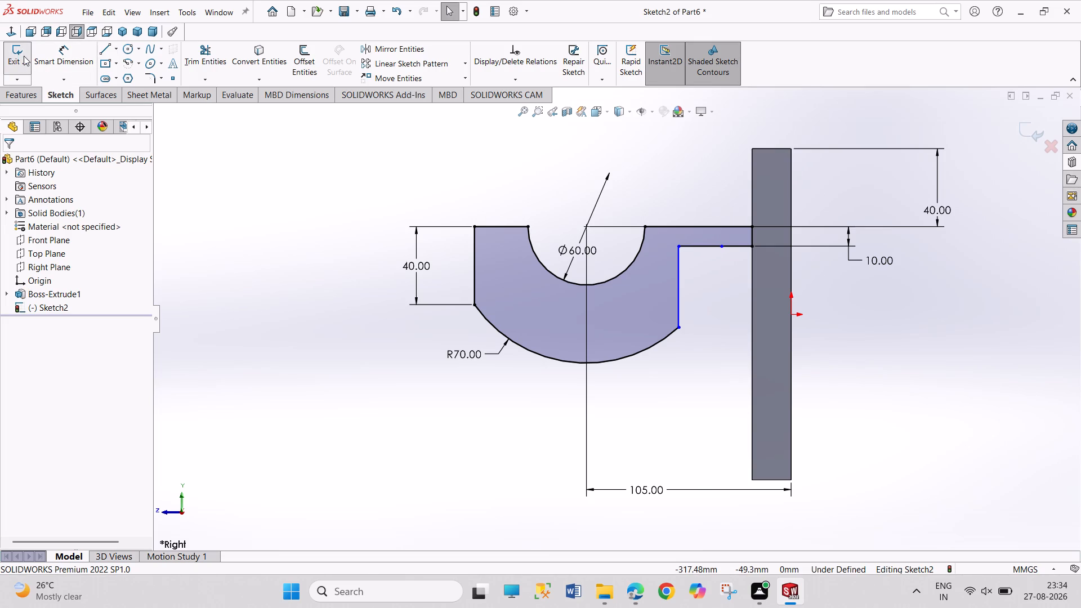
middle_drag(380, 159, 390, 171)
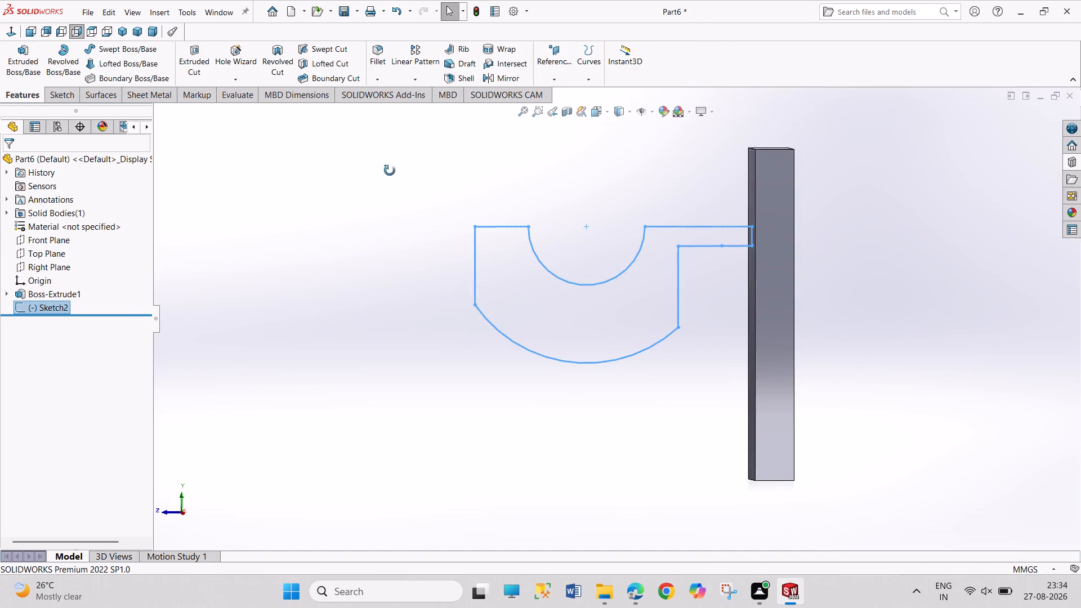
middle_drag(390, 171, 417, 309)
click(23, 69)
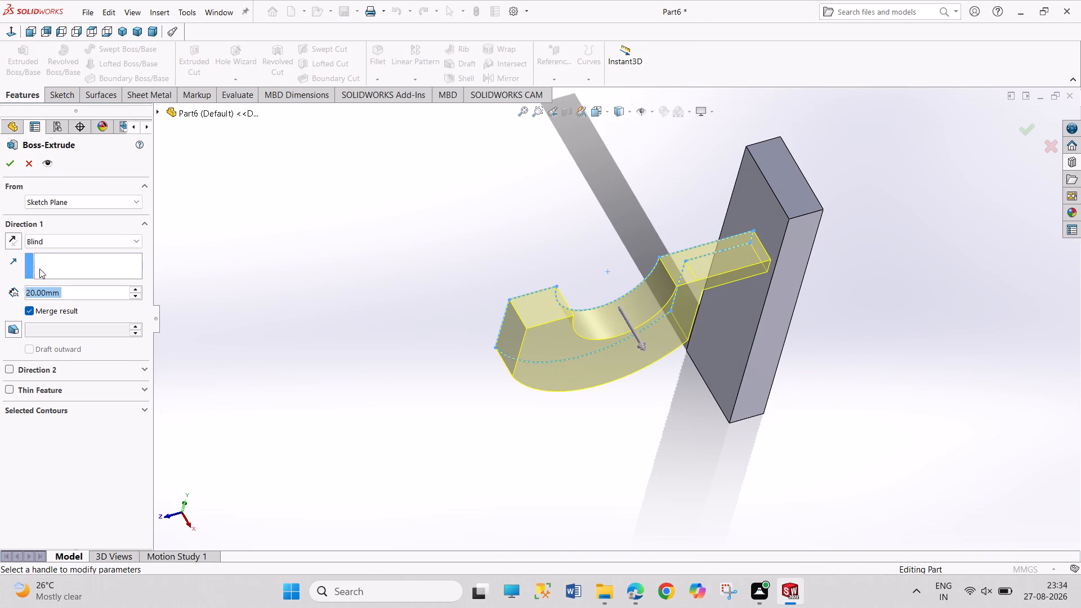
click(41, 245)
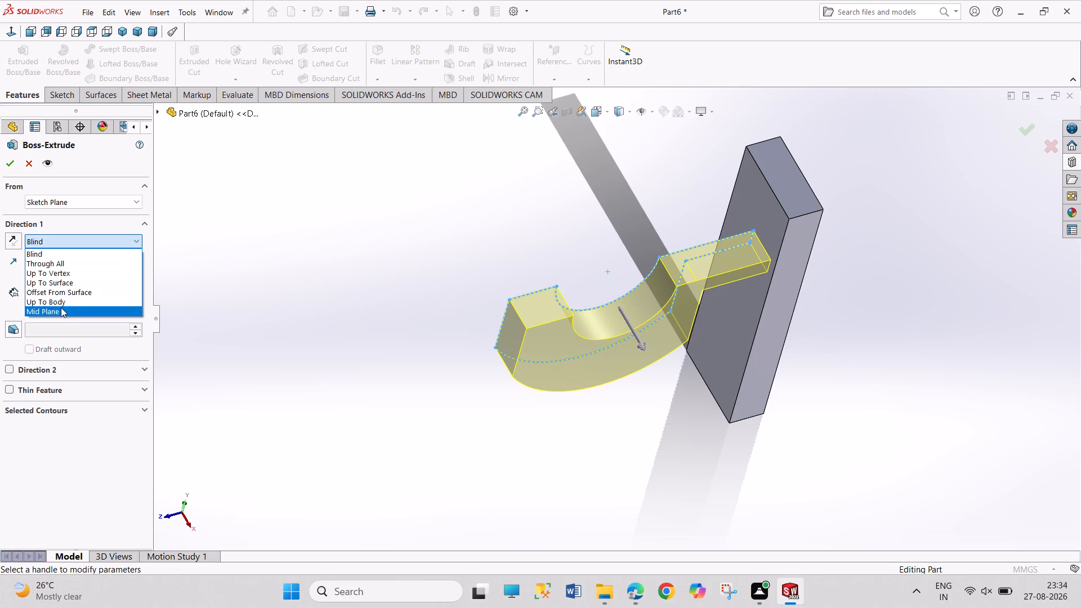
click(61, 310)
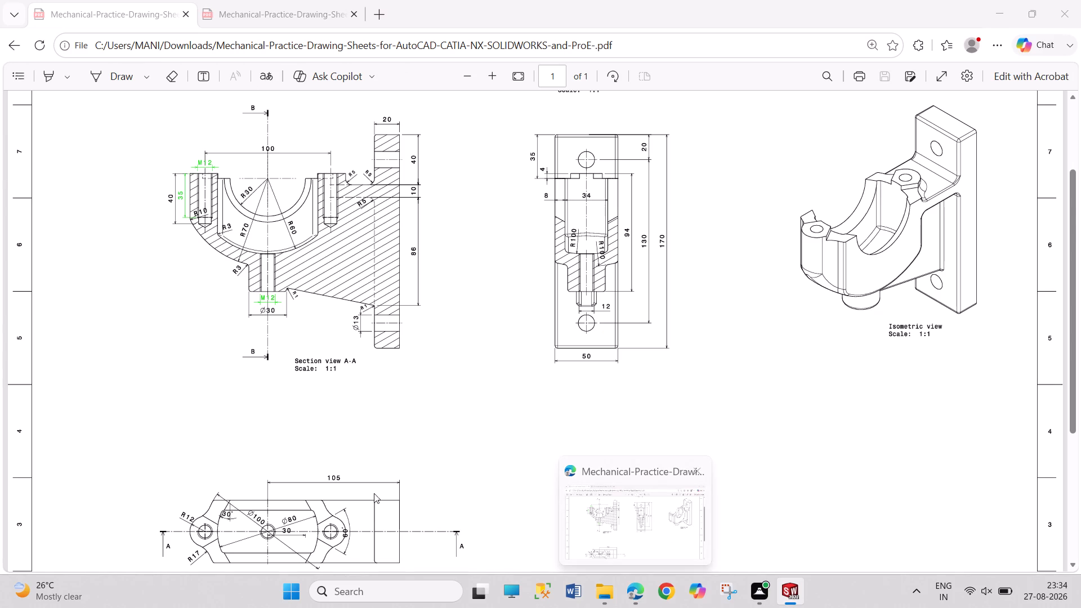
click(137, 287)
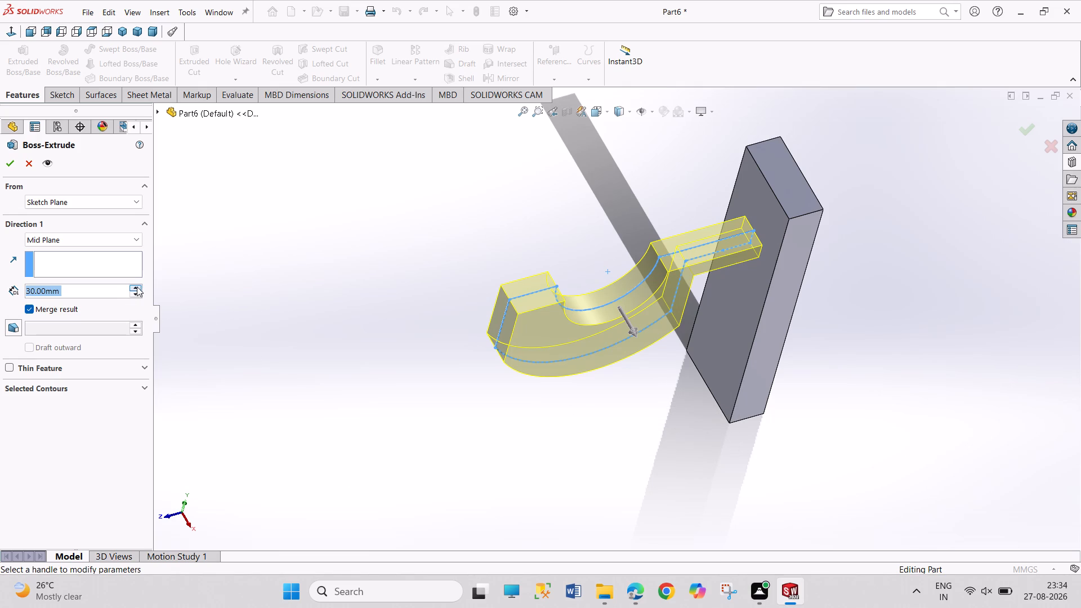
click(137, 287)
click(137, 287)
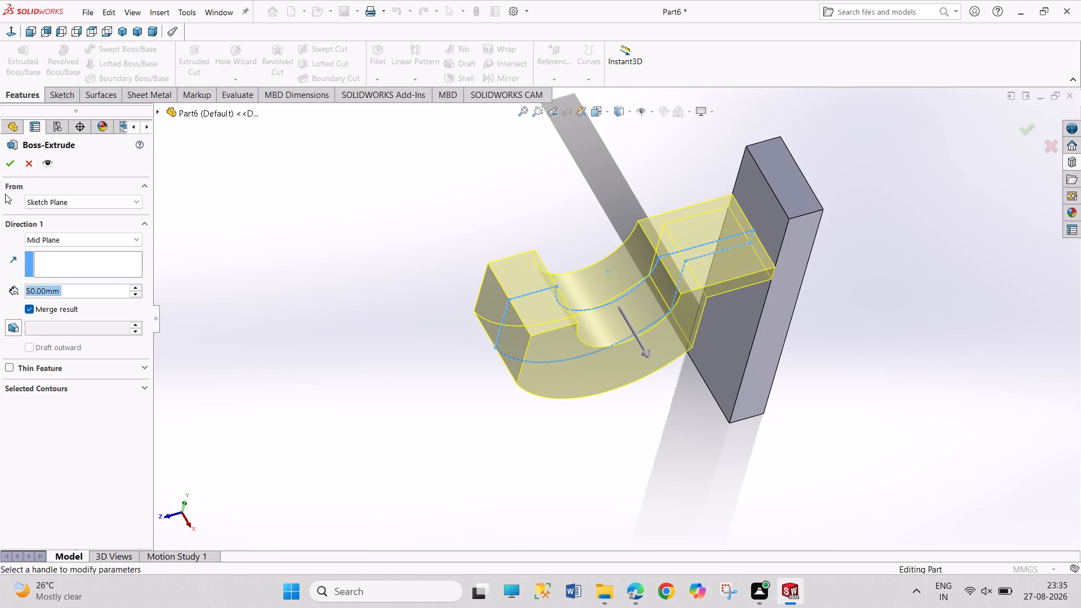
click(12, 160)
Start a new sketch on the Right Plane.
middle_drag(419, 277, 409, 251)
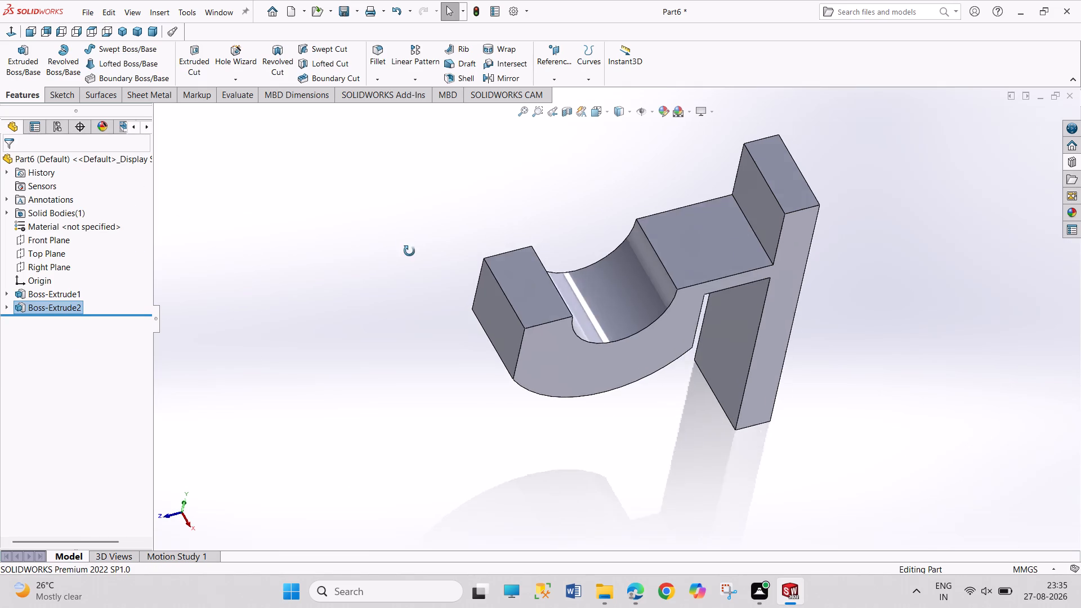
middle_drag(409, 251, 392, 168)
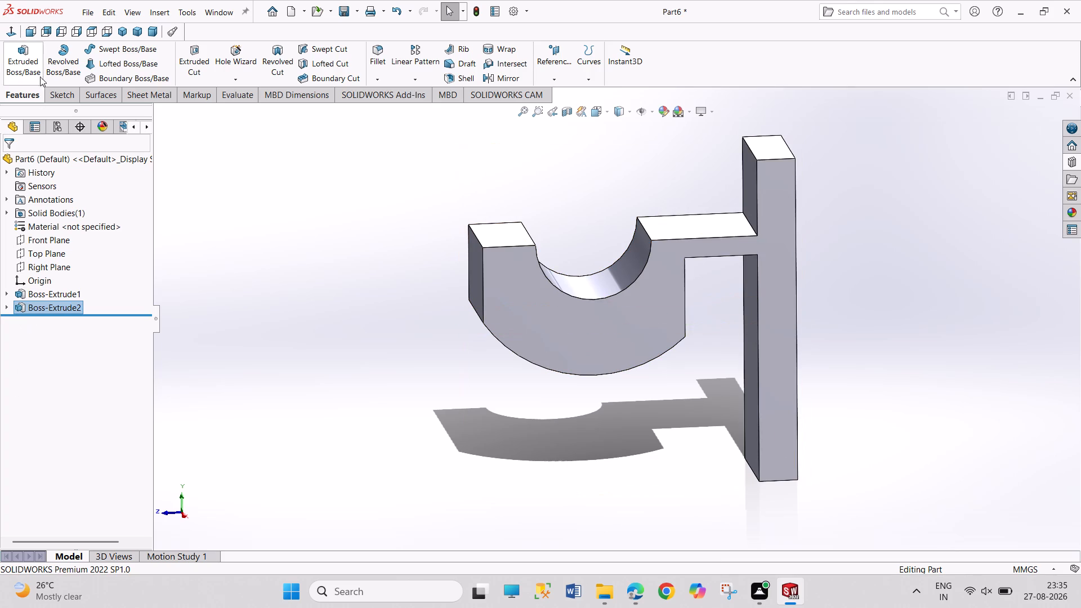
click(44, 266)
click(56, 249)
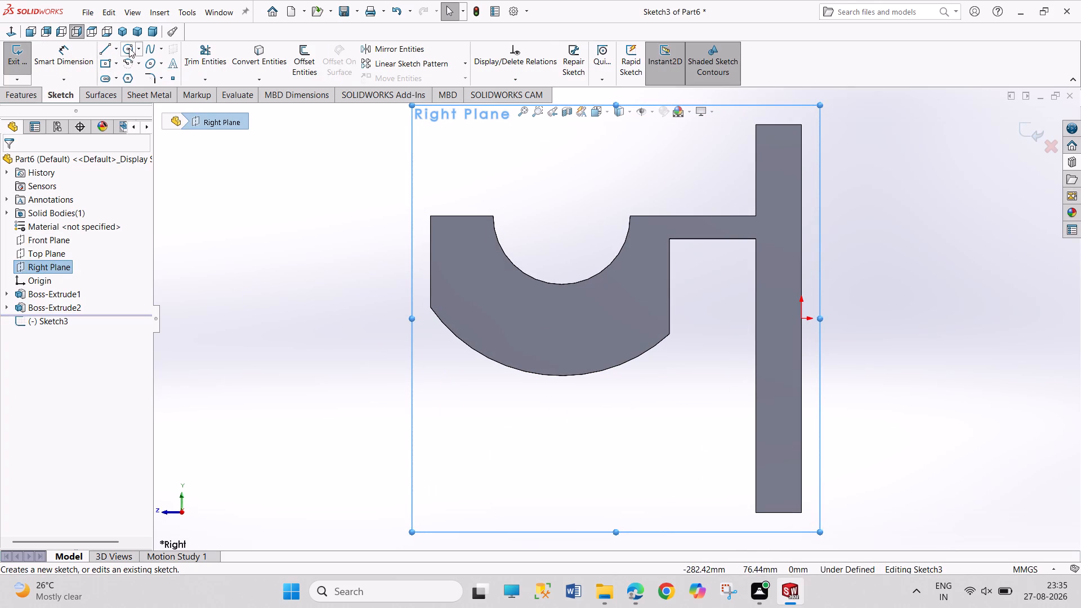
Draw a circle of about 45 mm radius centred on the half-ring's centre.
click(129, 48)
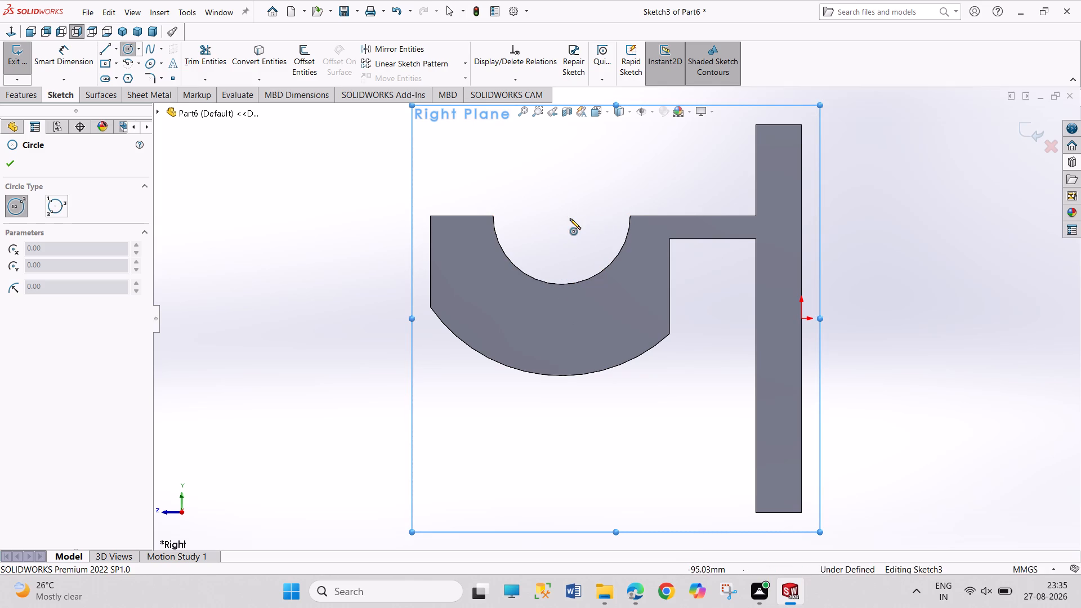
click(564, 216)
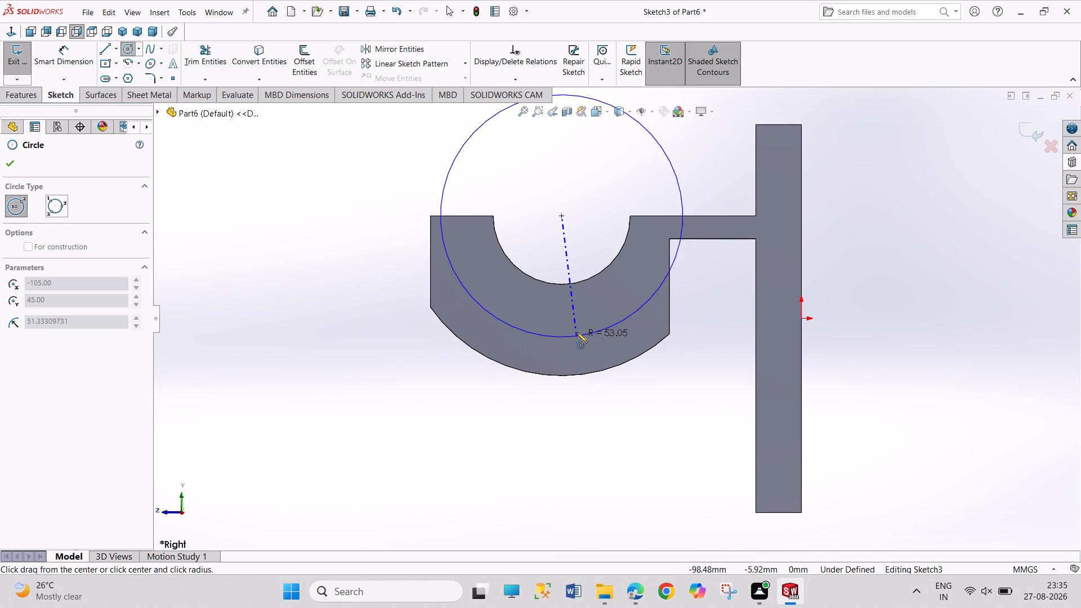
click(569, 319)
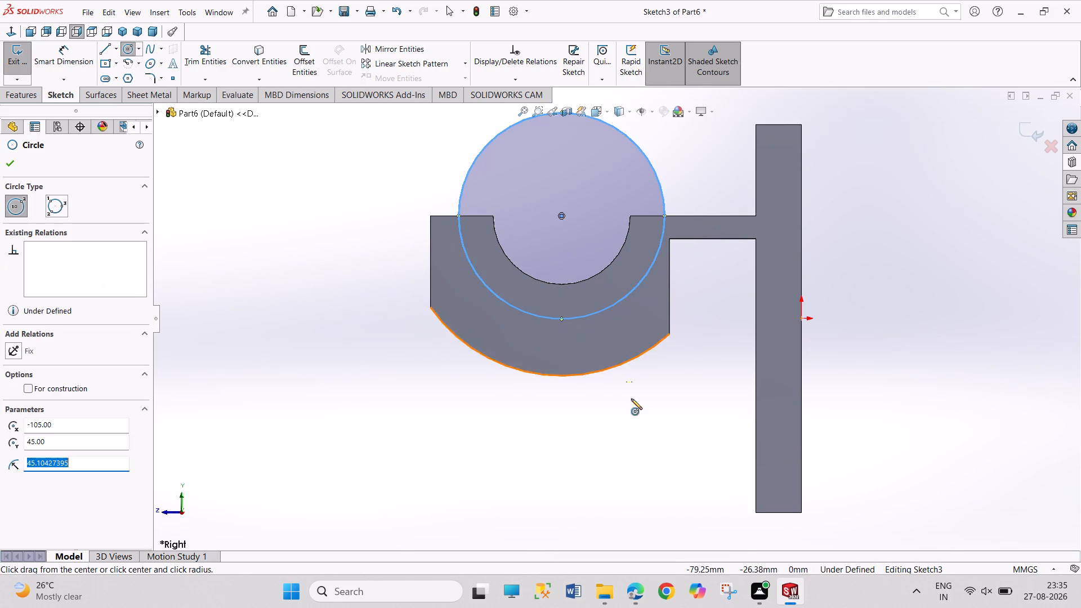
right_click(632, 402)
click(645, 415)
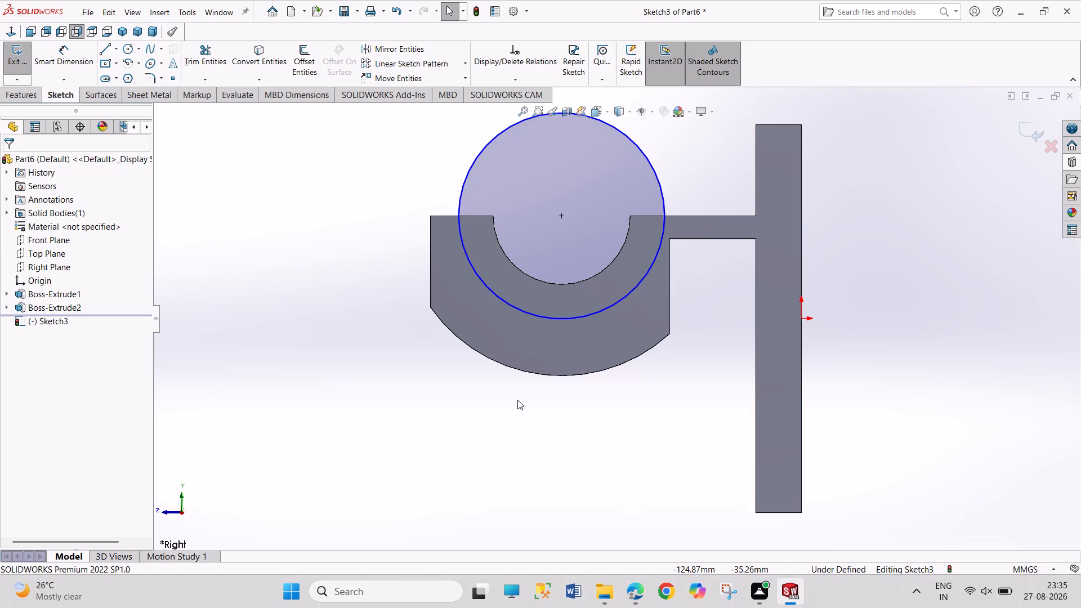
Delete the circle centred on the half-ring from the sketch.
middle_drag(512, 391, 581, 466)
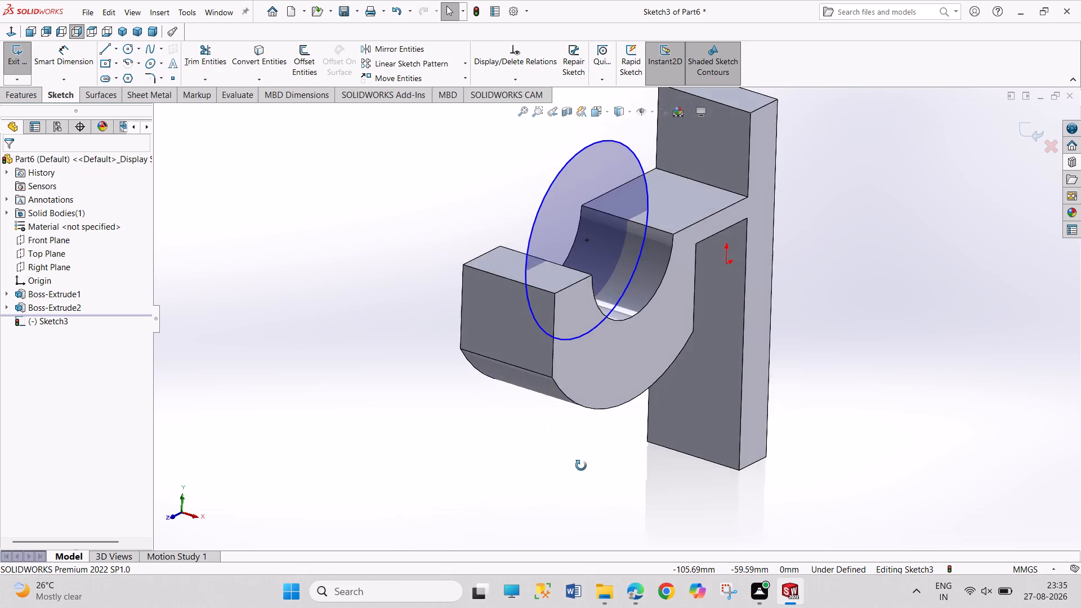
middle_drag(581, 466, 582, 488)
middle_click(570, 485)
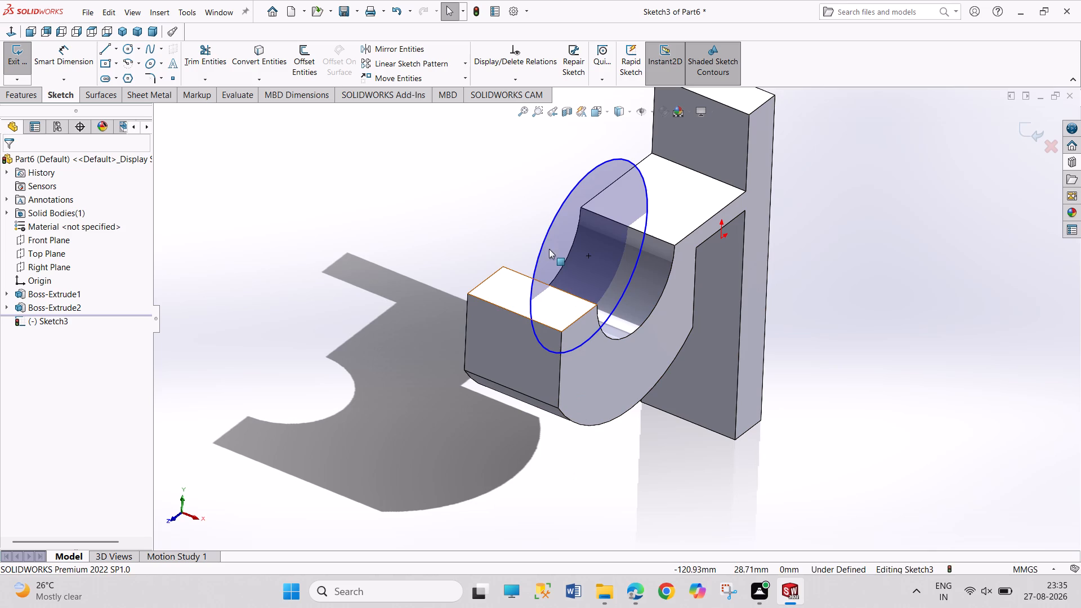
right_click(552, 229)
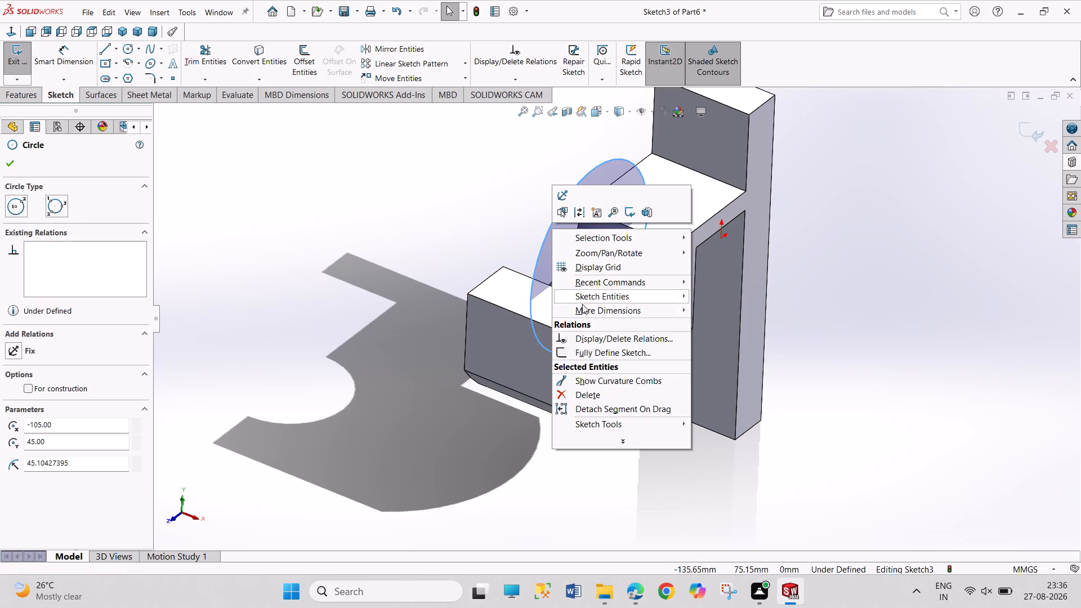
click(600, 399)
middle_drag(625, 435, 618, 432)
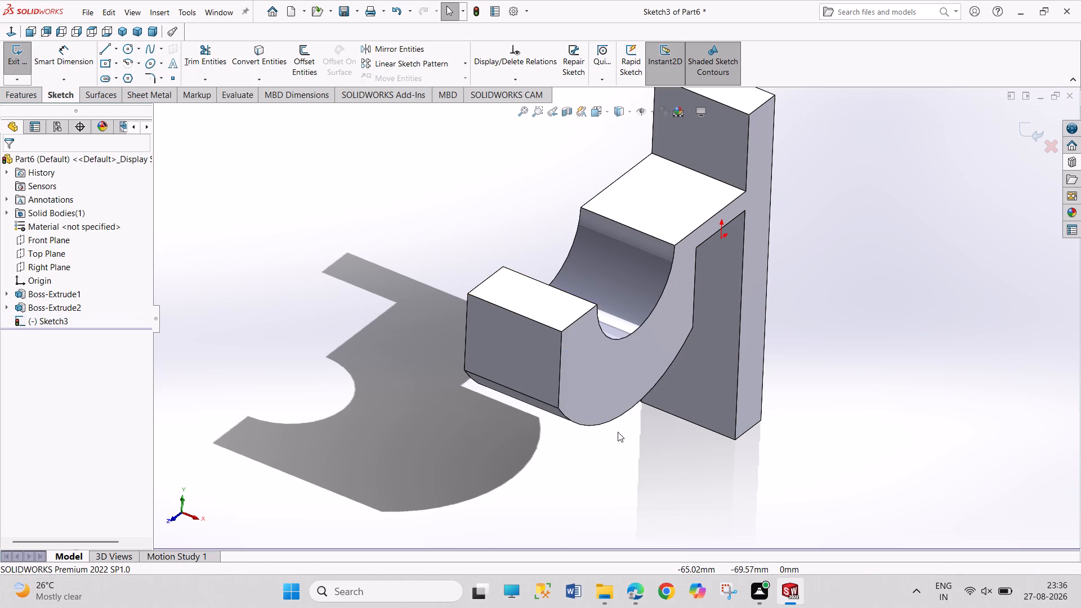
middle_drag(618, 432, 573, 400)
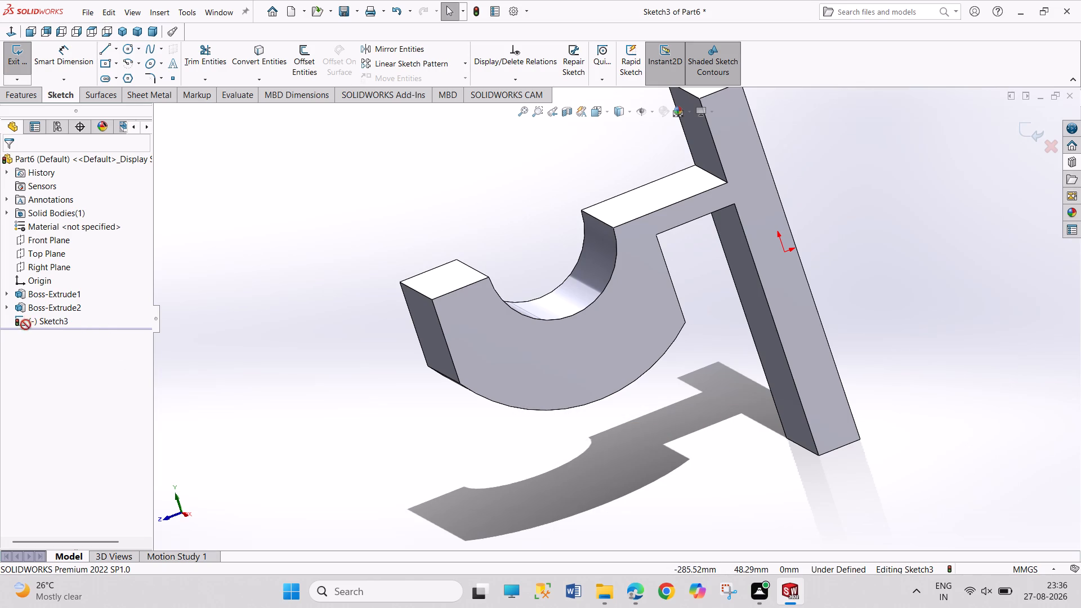
Exit the empty sketch on the Right Plane.
double_click(48, 319)
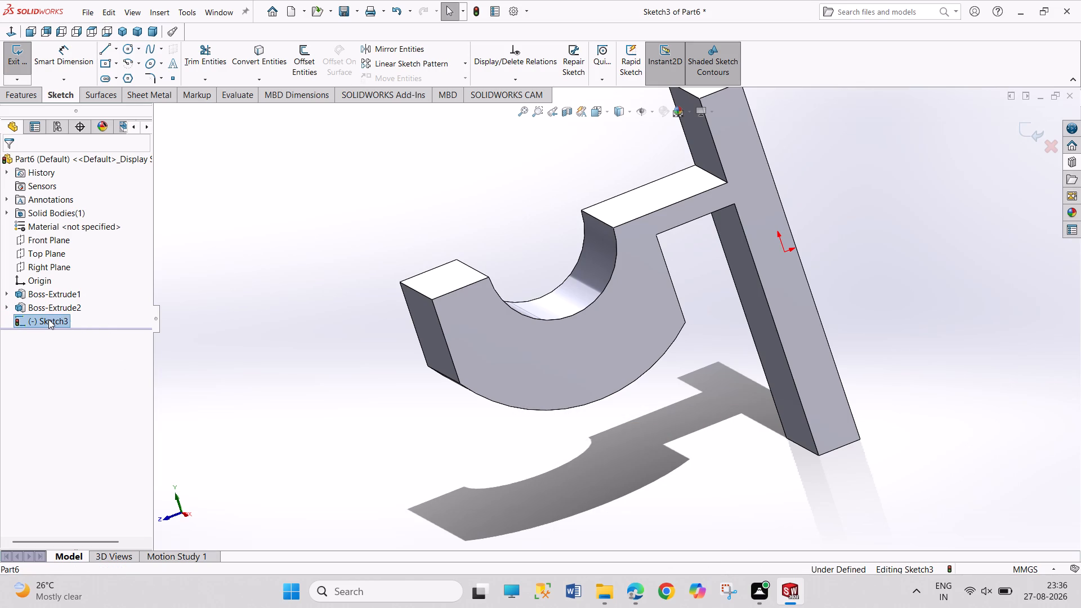
right_click(48, 319)
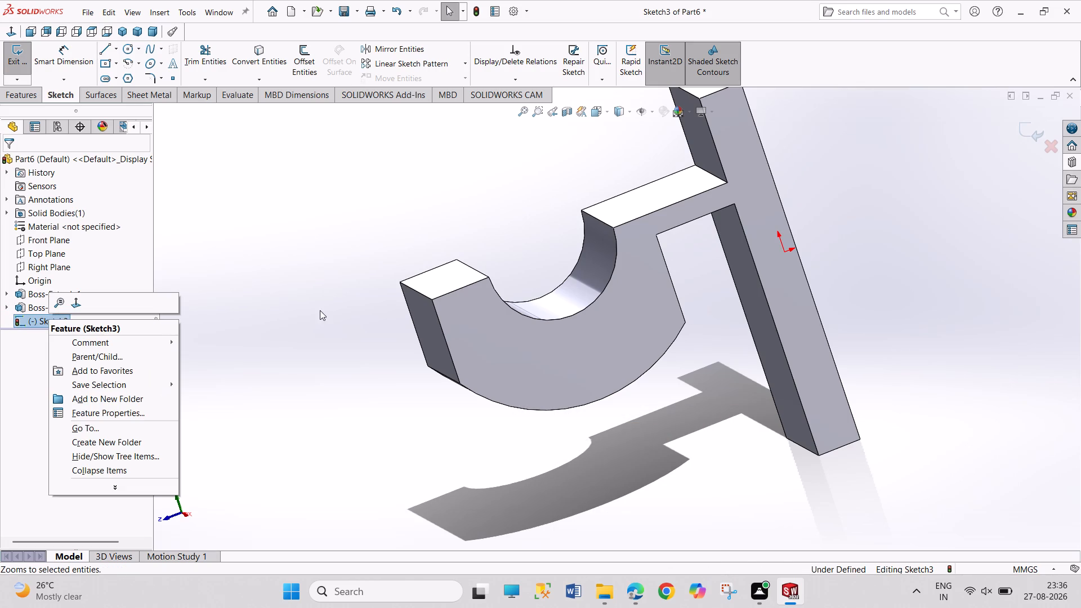
click(320, 310)
click(19, 54)
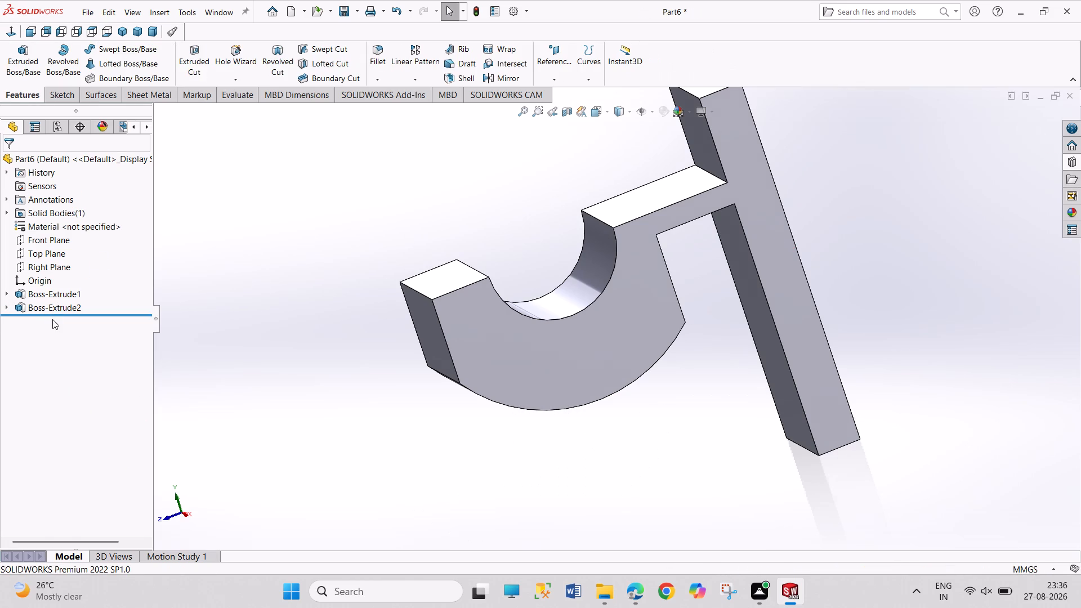
Reopen the cradle and arm extrusion's profile sketch for editing and delete the 60 mm diameter half-ring arc.
click(7, 305)
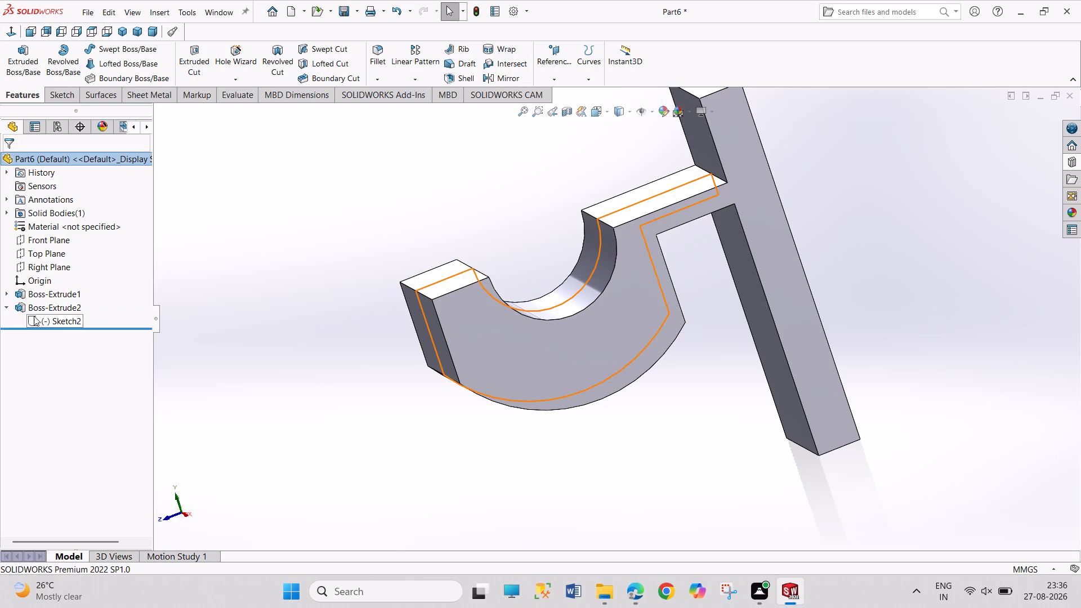
right_click(34, 316)
click(46, 282)
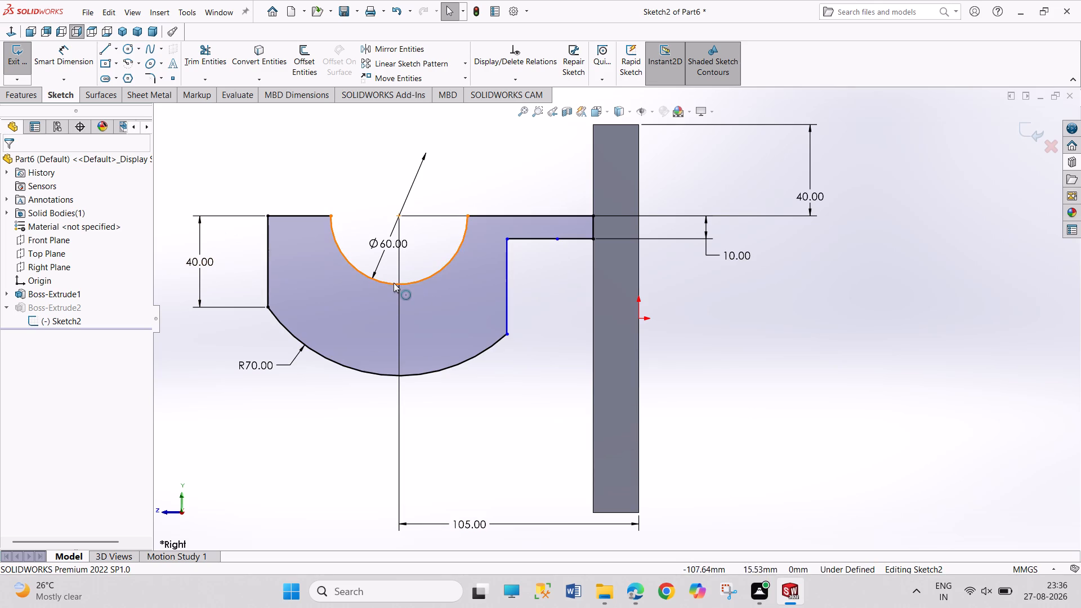
right_click(394, 283)
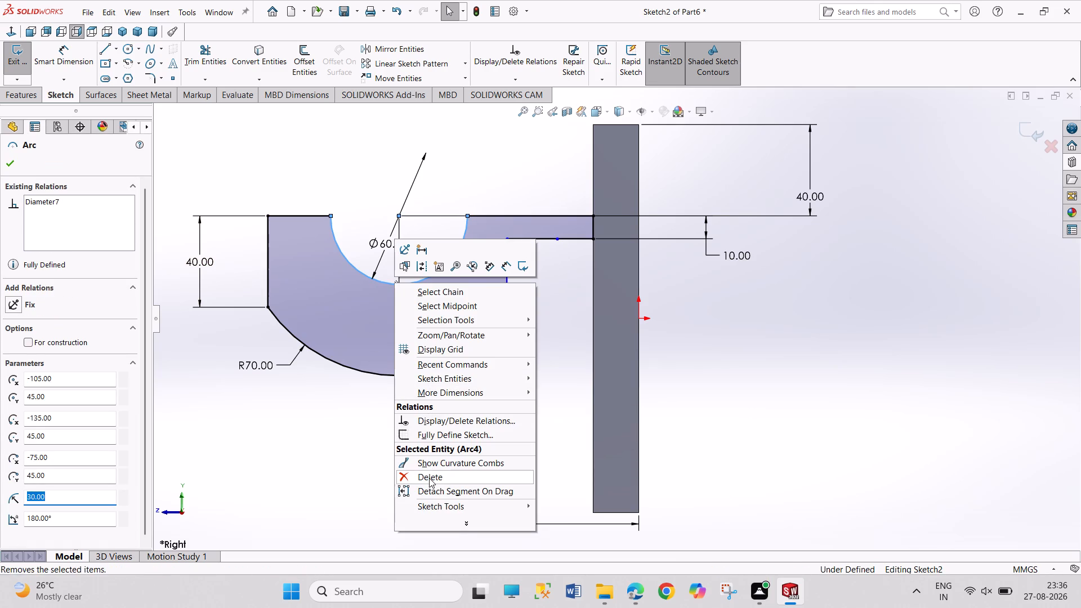
click(429, 478)
click(466, 289)
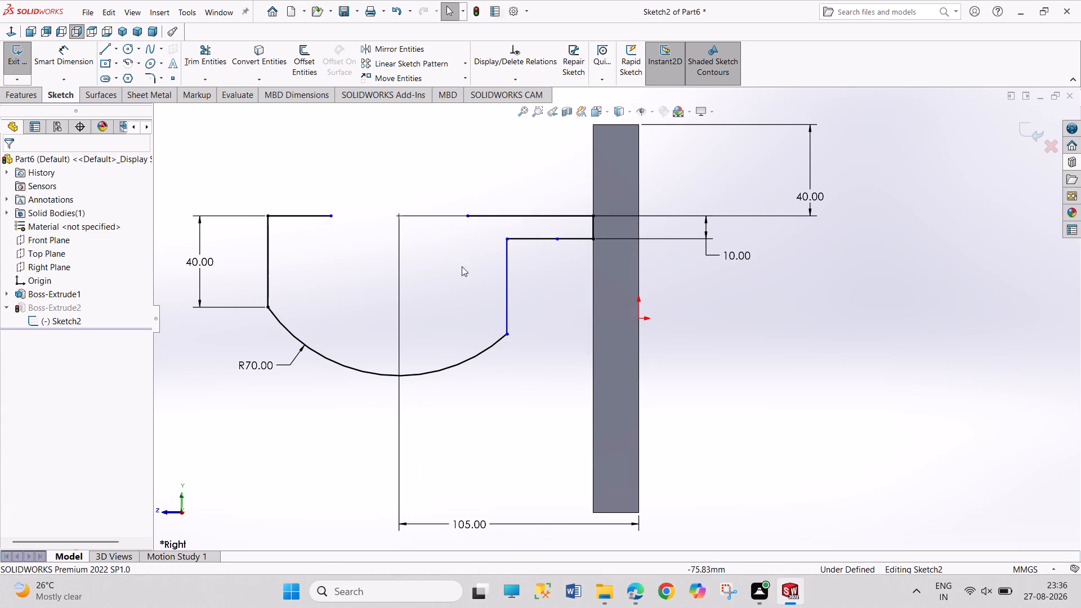
Close the gap in the profile's top edge by making the two open line endpoints coincident.
click(333, 215)
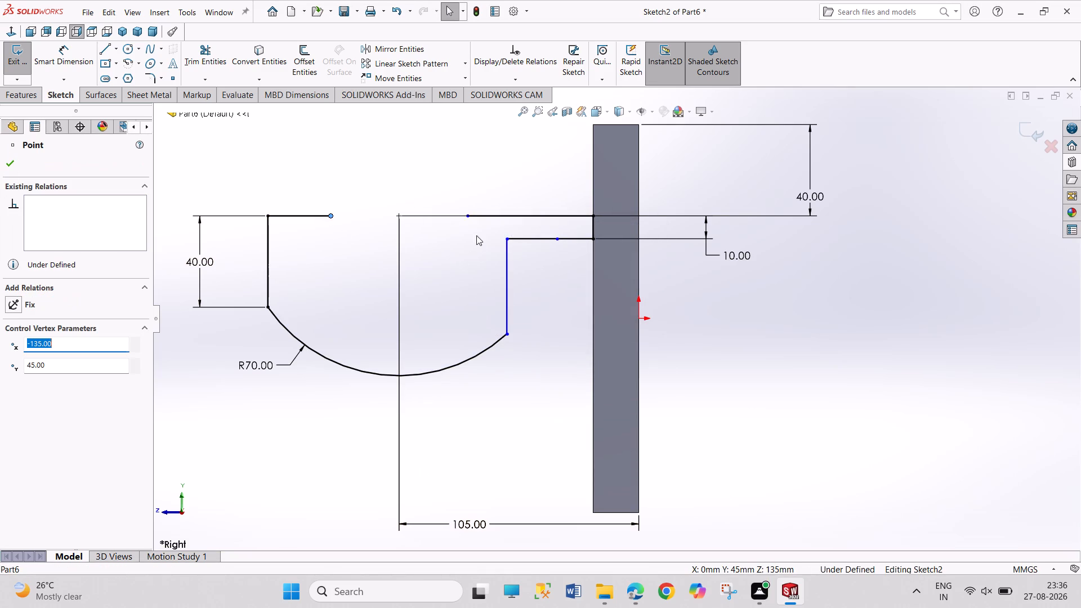
ctrl+click(468, 217)
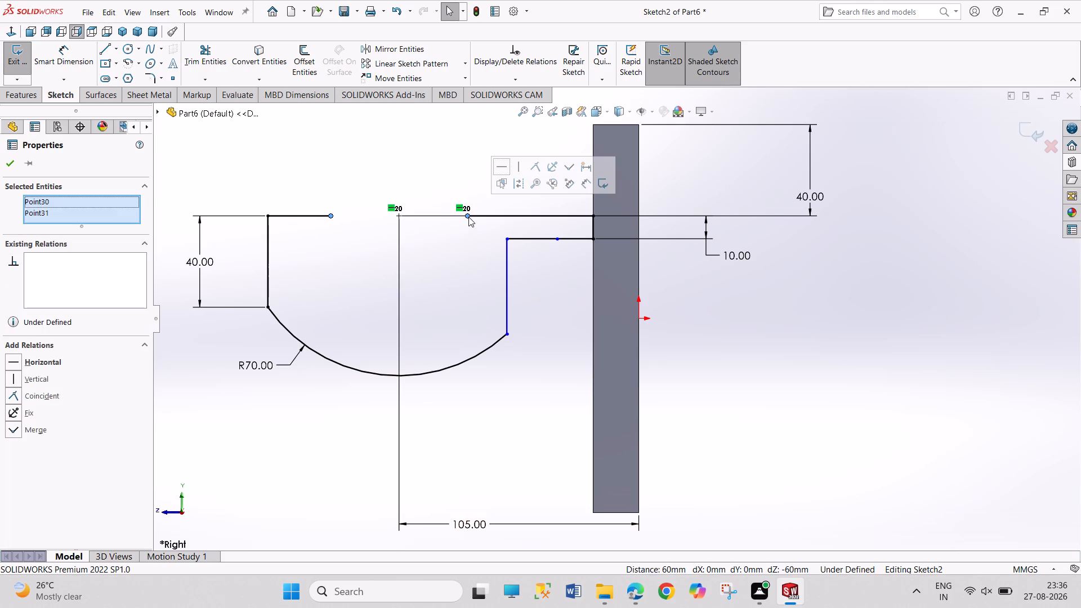
click(541, 166)
click(483, 142)
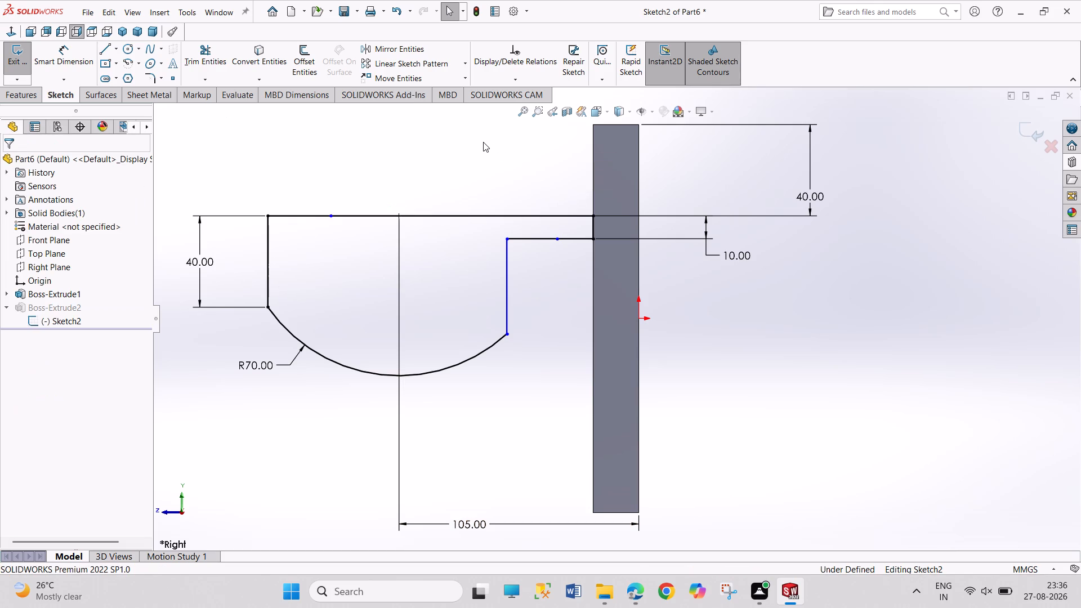
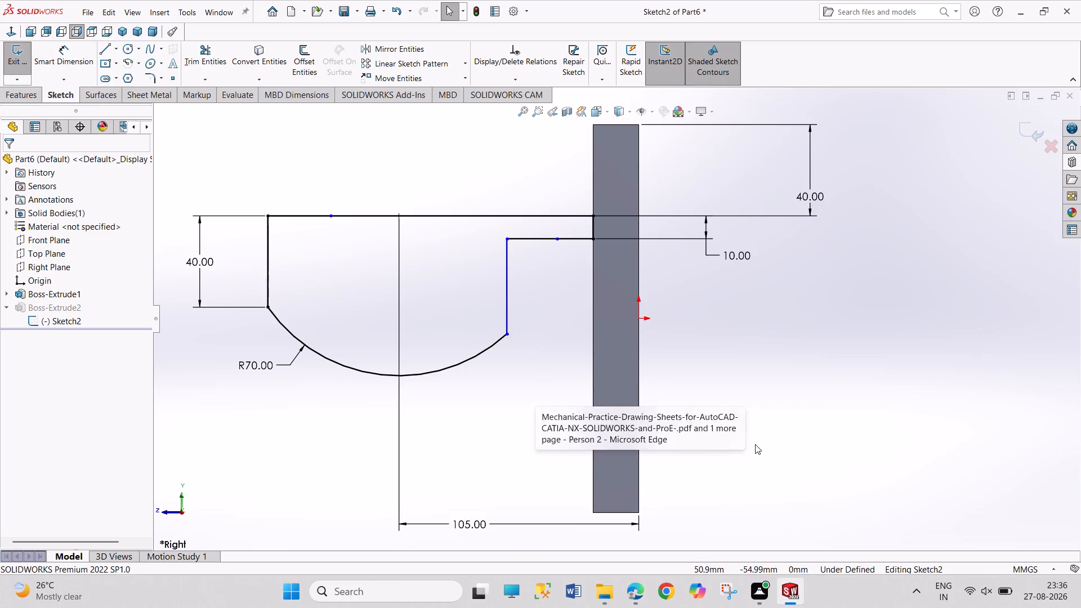
Undo the top-edge gap closure and the half-ring arc deletion, and leave the cradle and arm profile sketch.
key(ctrl+z)
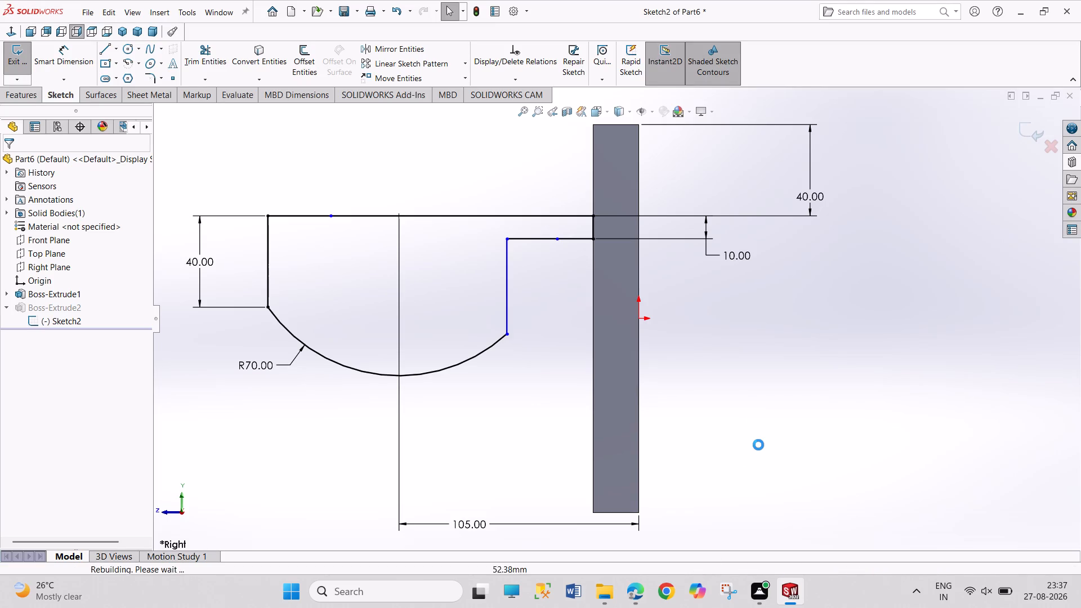
key(ctrl+z)
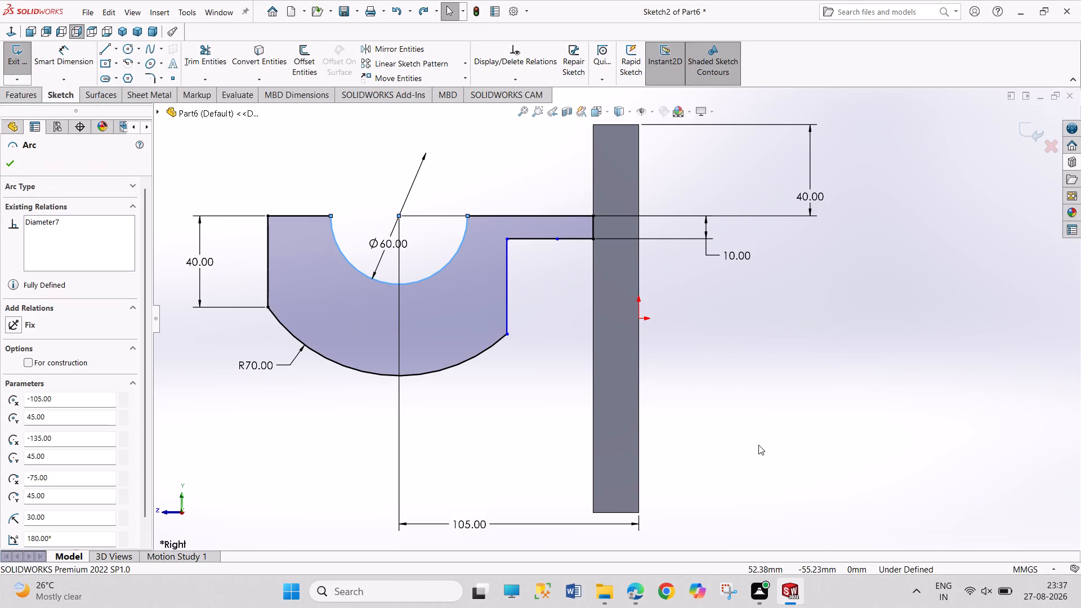
key(ctrl+z)
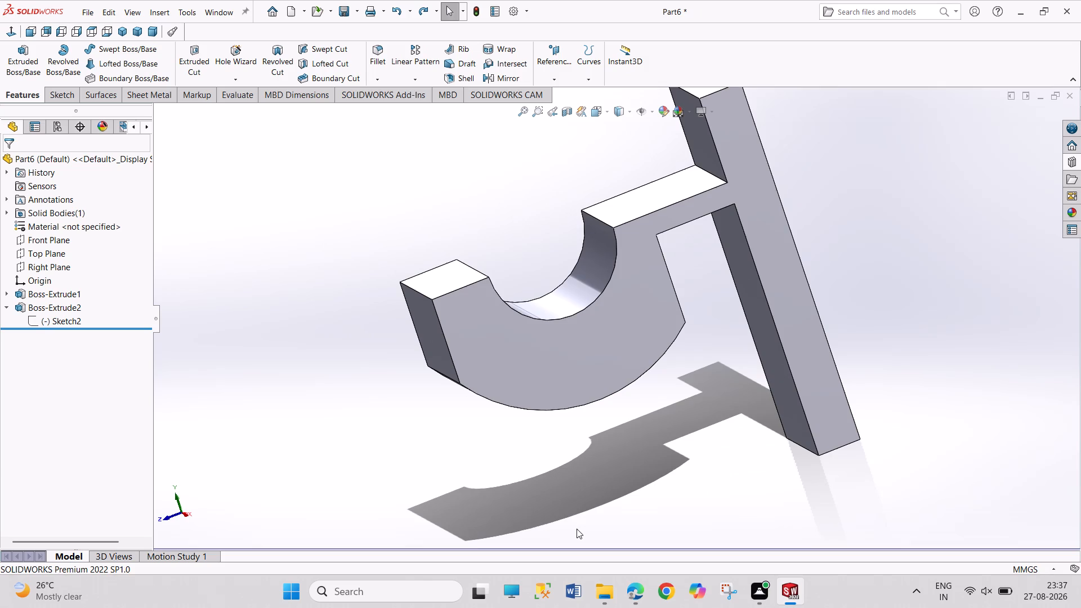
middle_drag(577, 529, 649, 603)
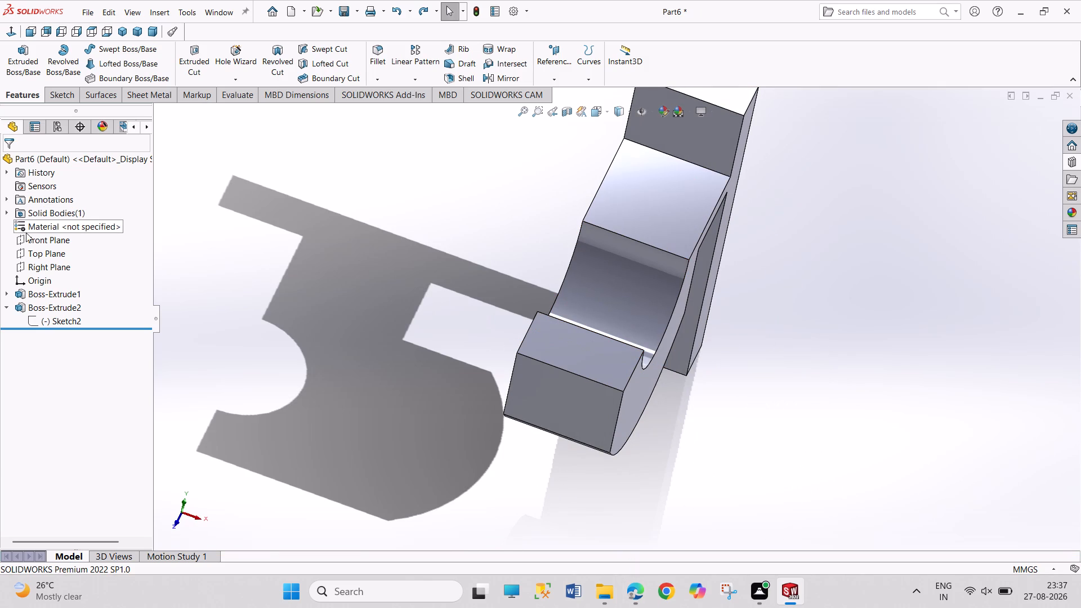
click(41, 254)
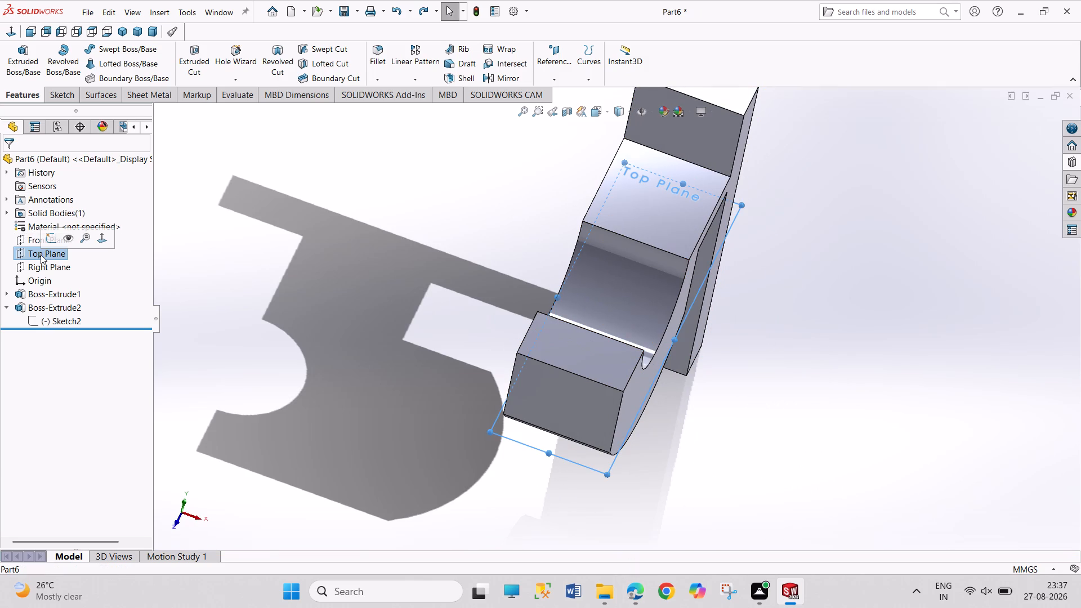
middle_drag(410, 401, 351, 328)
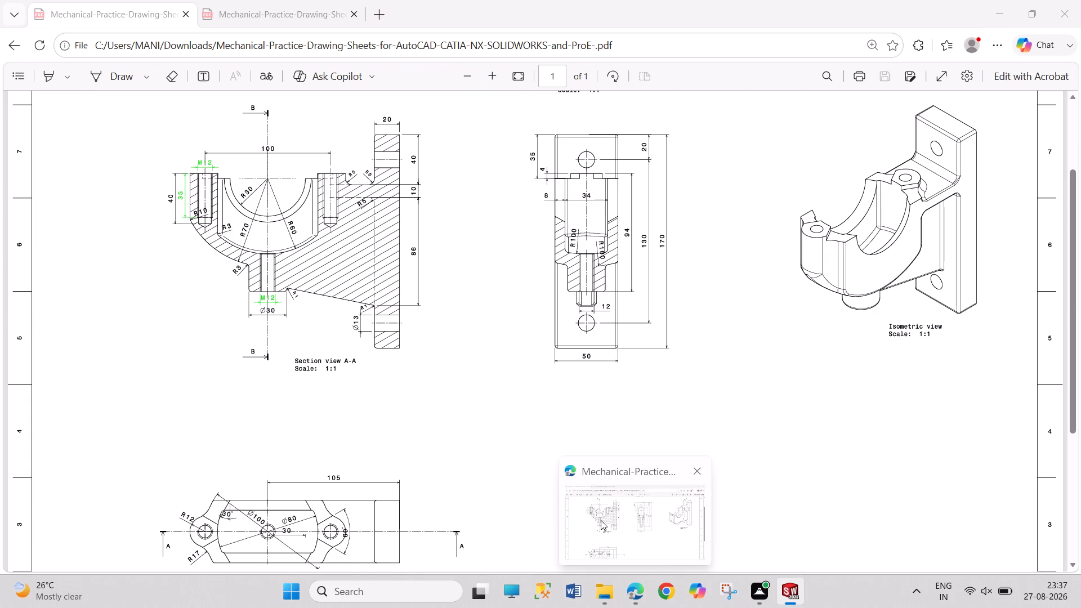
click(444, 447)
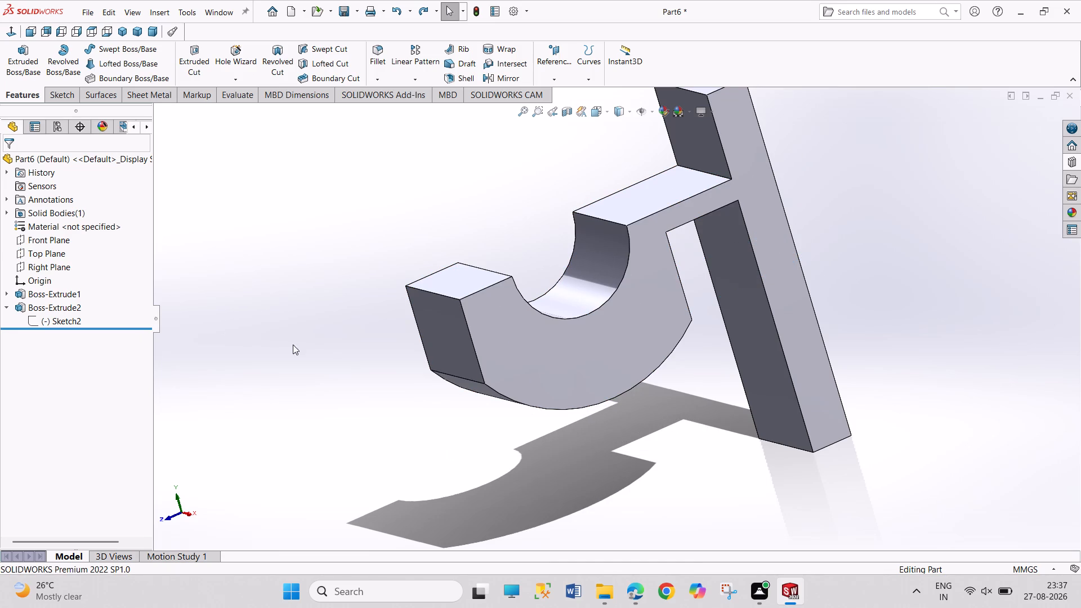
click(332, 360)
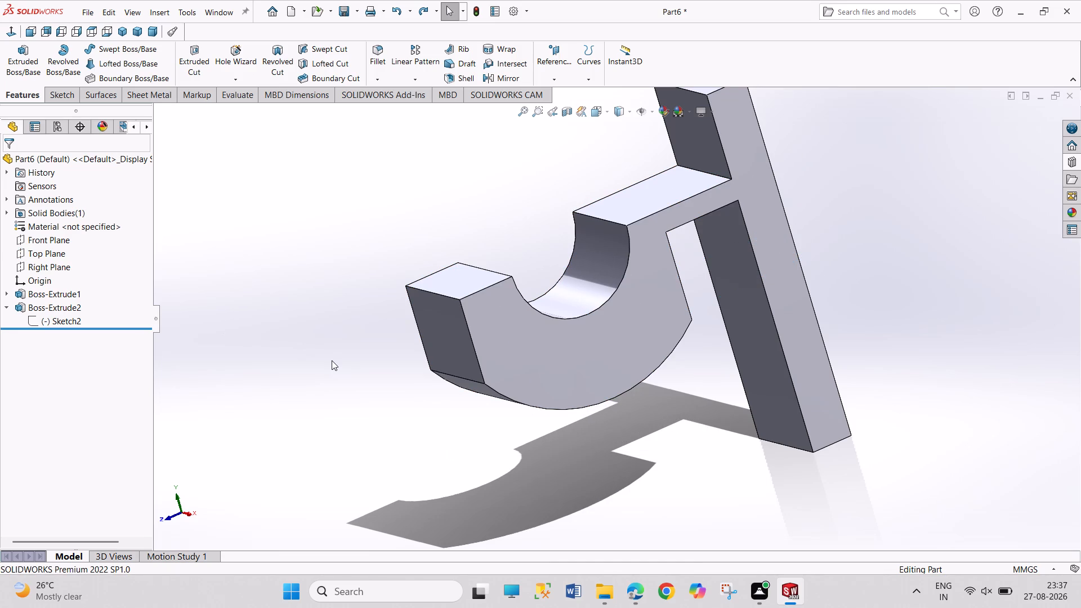
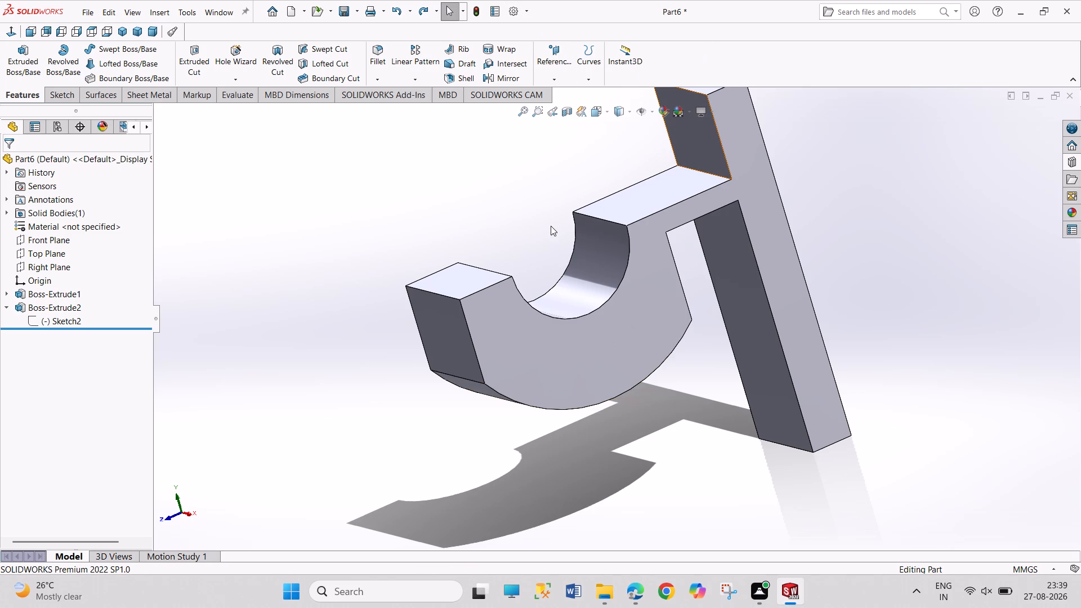
Undo the cradle and arm extrusion and its profile sketch edits back to before the outer arc was drawn.
key(ctrl+z)
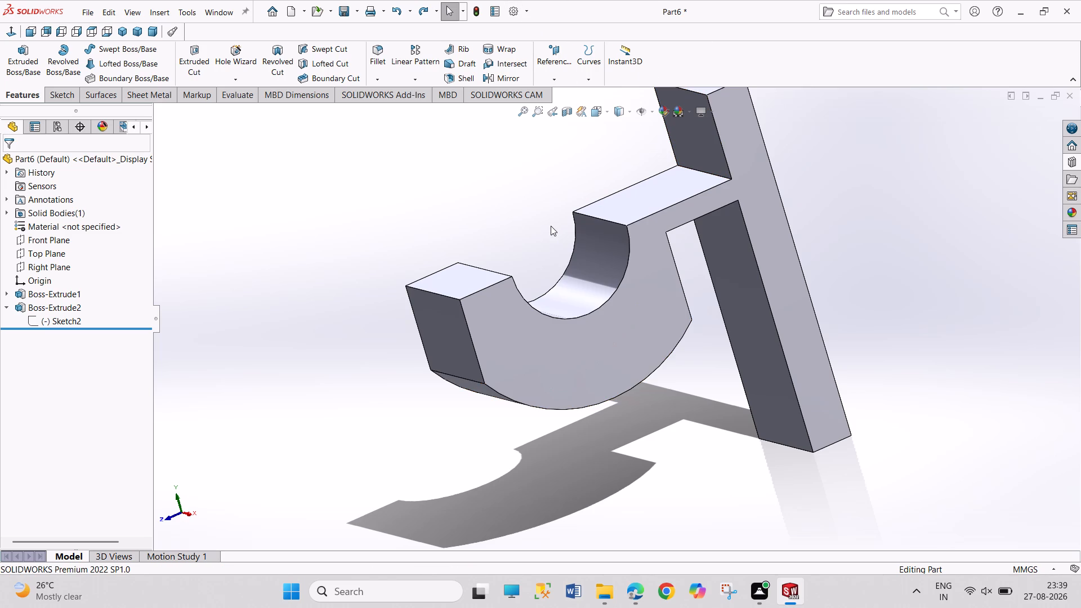
key(ctrl+z)
key(ctrl+z)
key(ctrl+z)
key(ctrl+z)
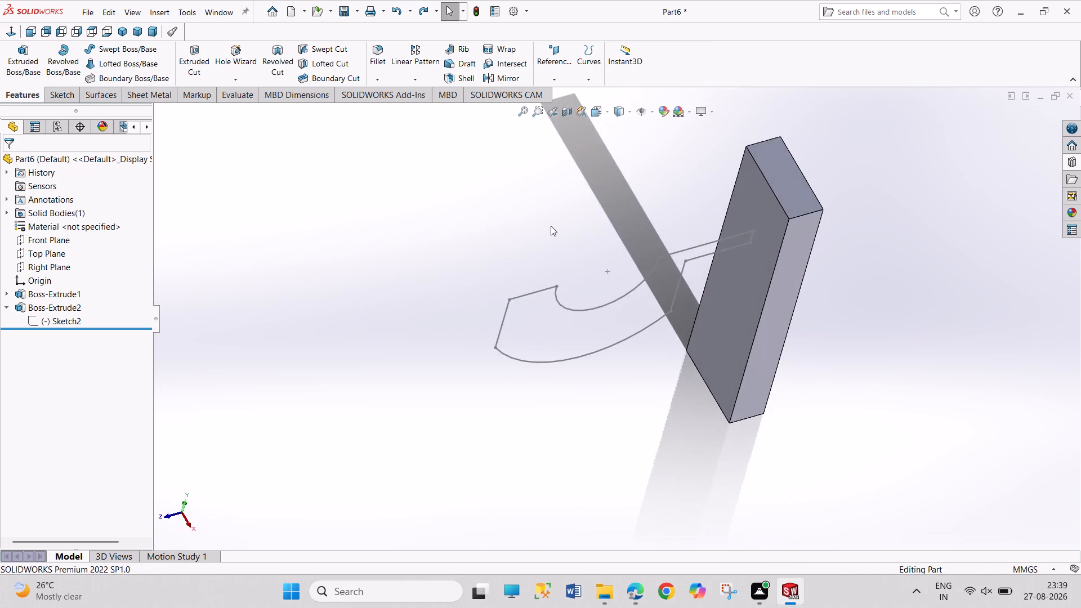
key(ctrl+z)
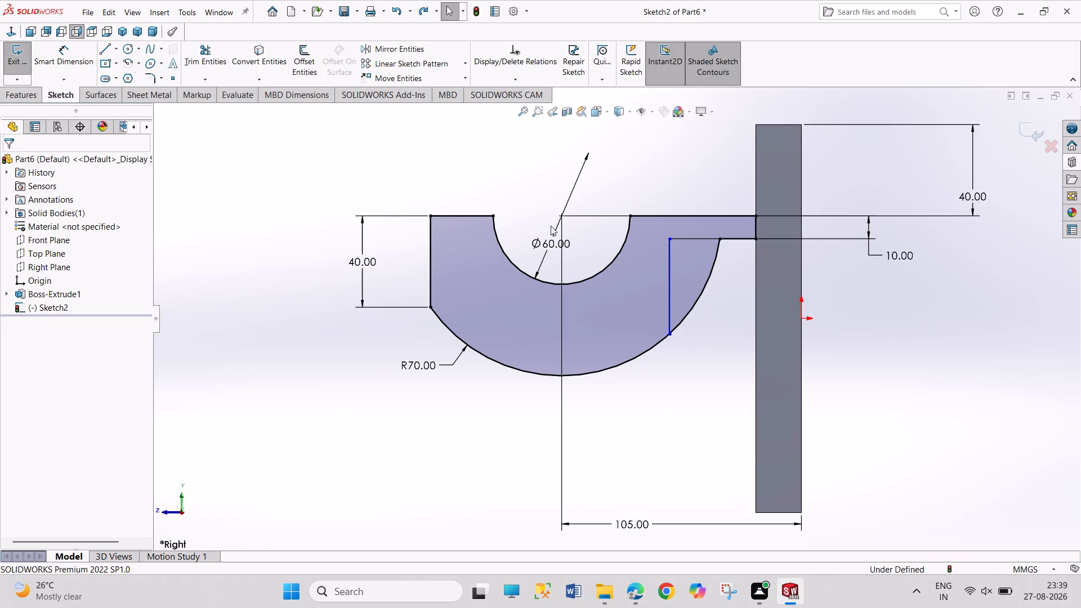
key(ctrl+z)
key(ctrl+z)
key(ctrl+z)
key(ctrl+z)
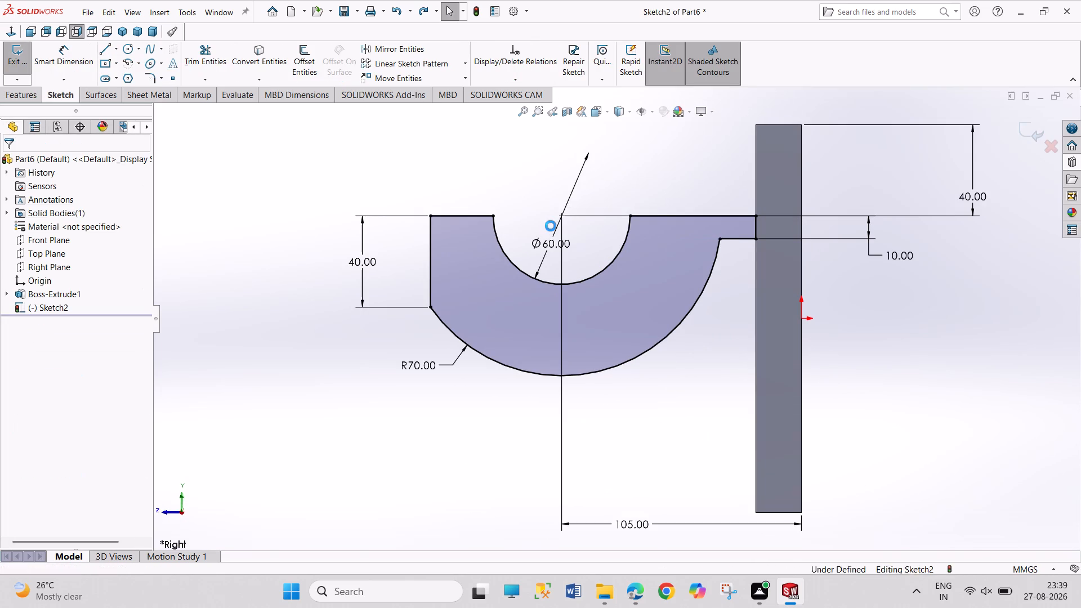
key(ctrl+z)
key(ctrl+z)
key(ctrl+z)
key(ctrl+z)
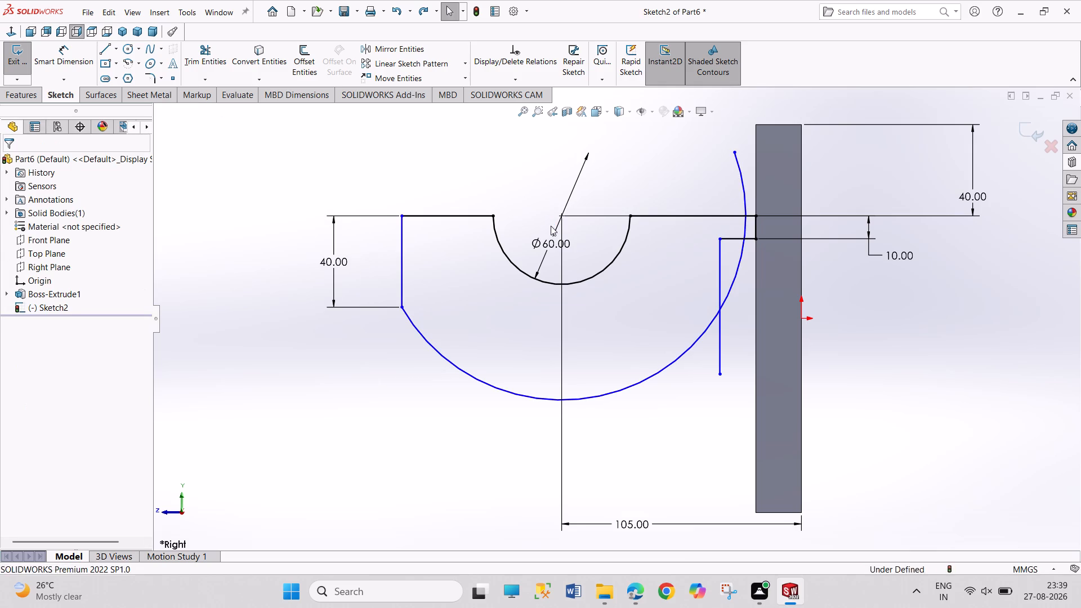
key(ctrl+z)
key(ctrl+z)
key(ctrl+z)
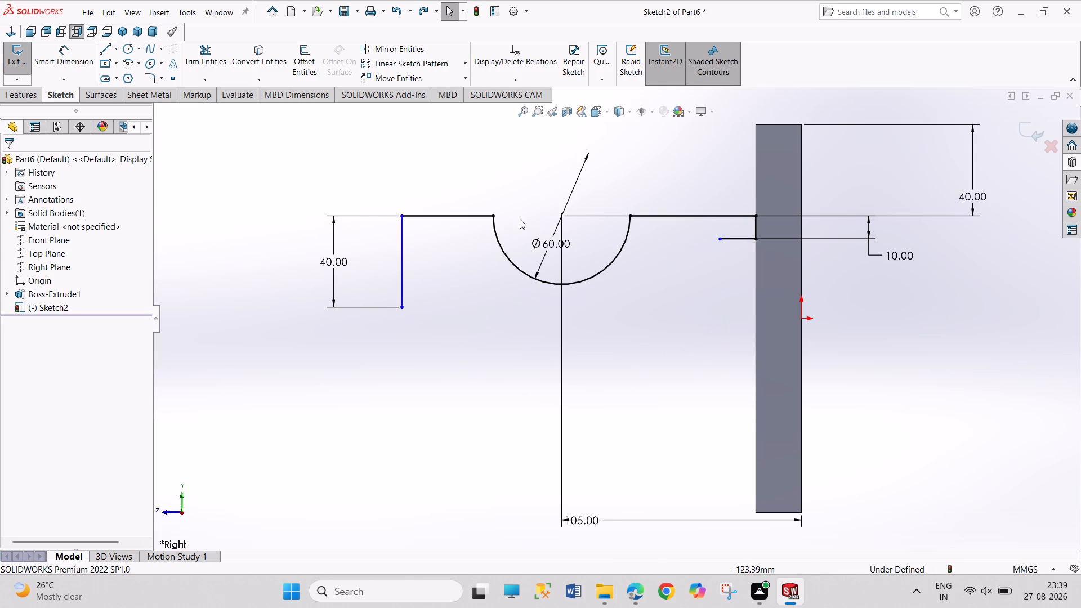
Delete all remaining cradle and arm profile entities and their dimensions from the sketch.
drag(240, 146, 944, 419)
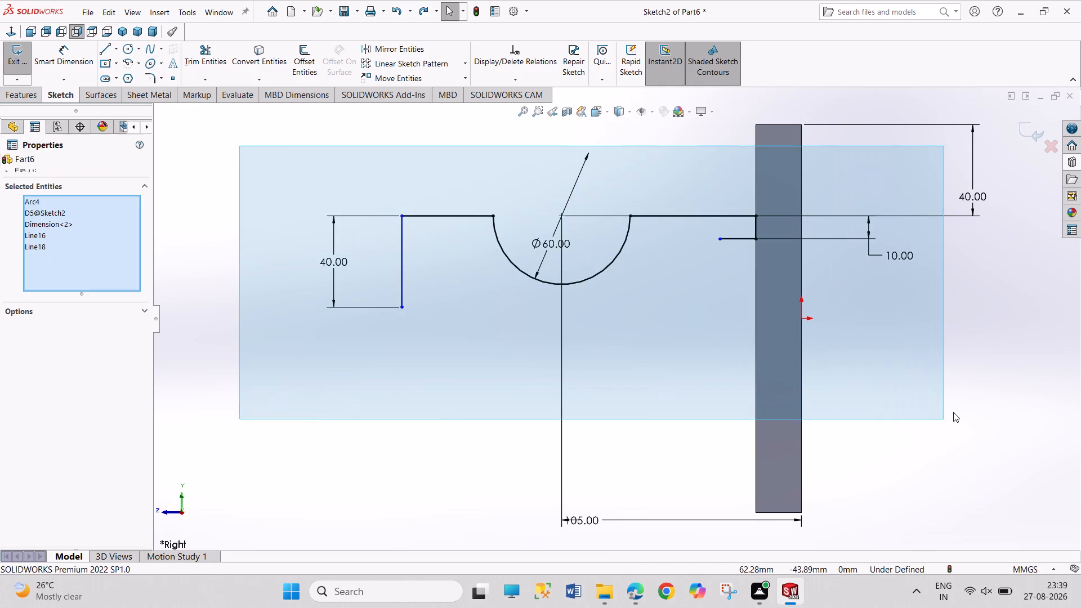
key(Delete)
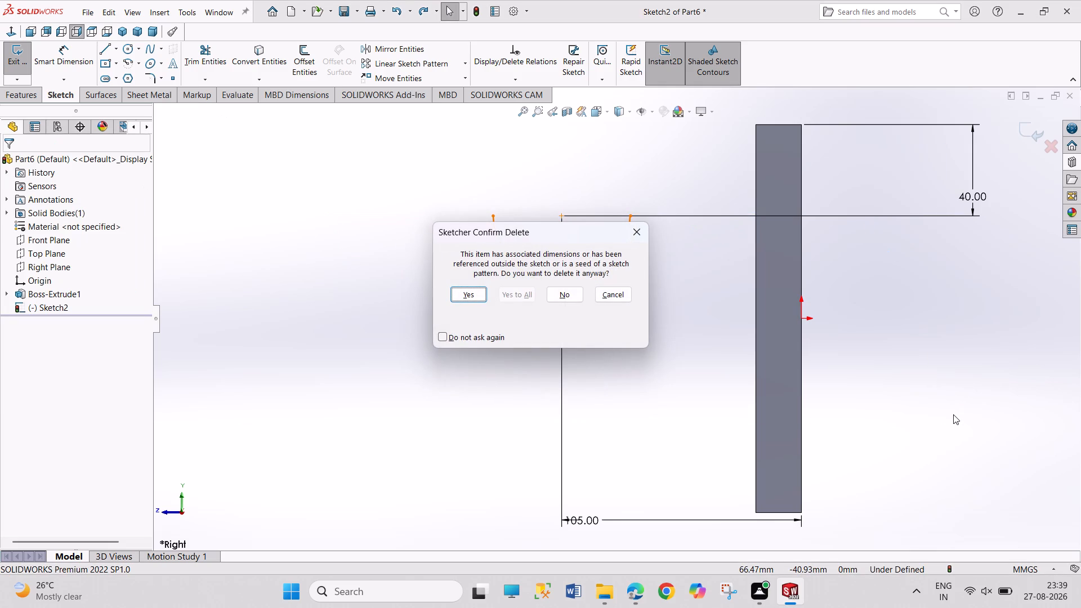
key(Return)
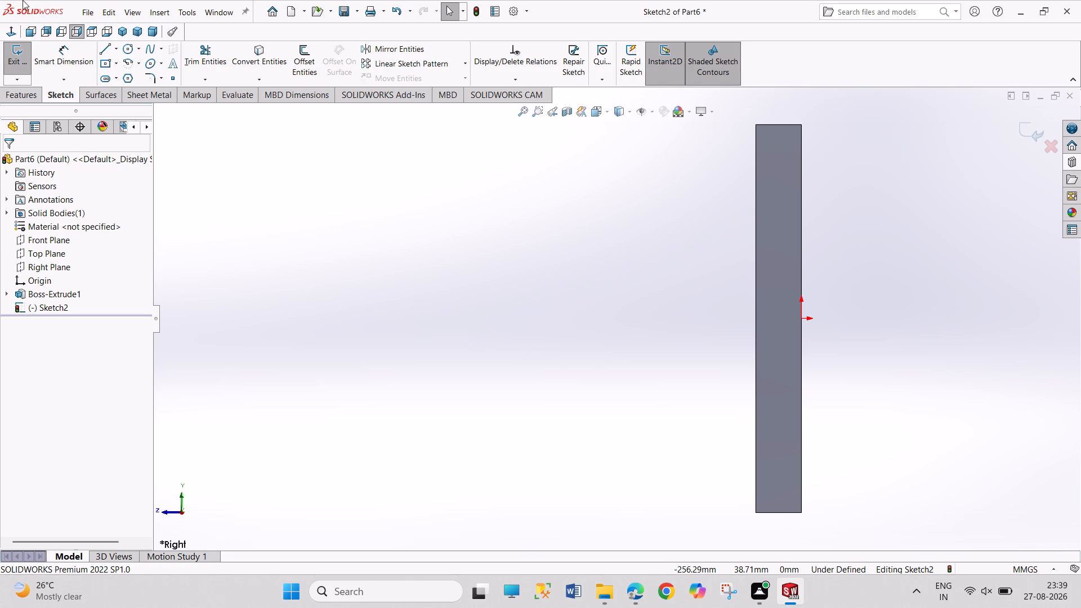
Sketch a closed cradle profile from the plate: arm about 37 mm long, inner half-ring, outer flange about 34 by 15 mm, and outer arc.
click(101, 49)
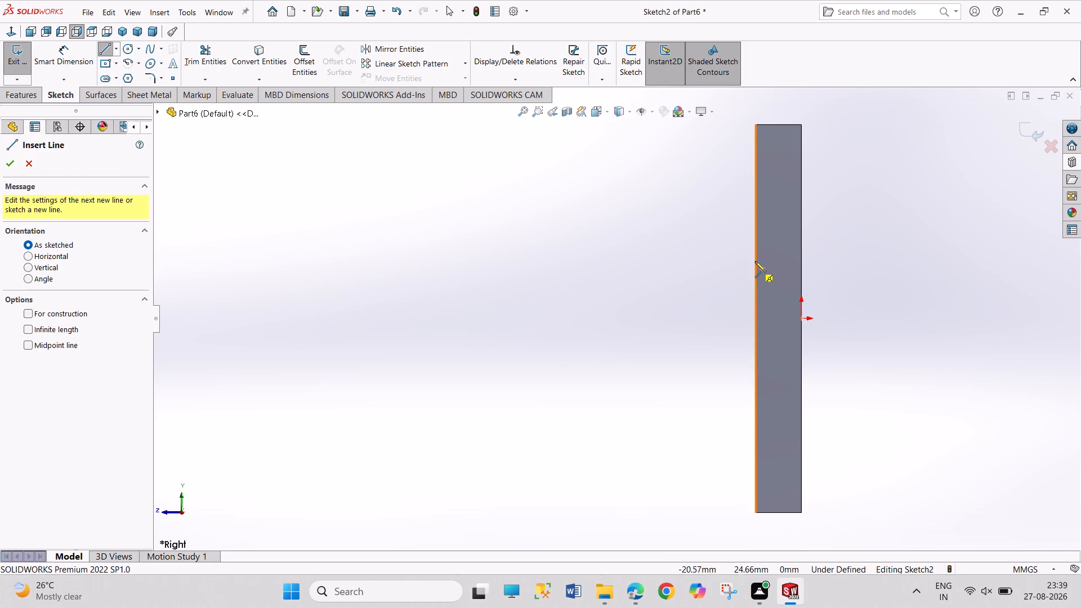
click(755, 257)
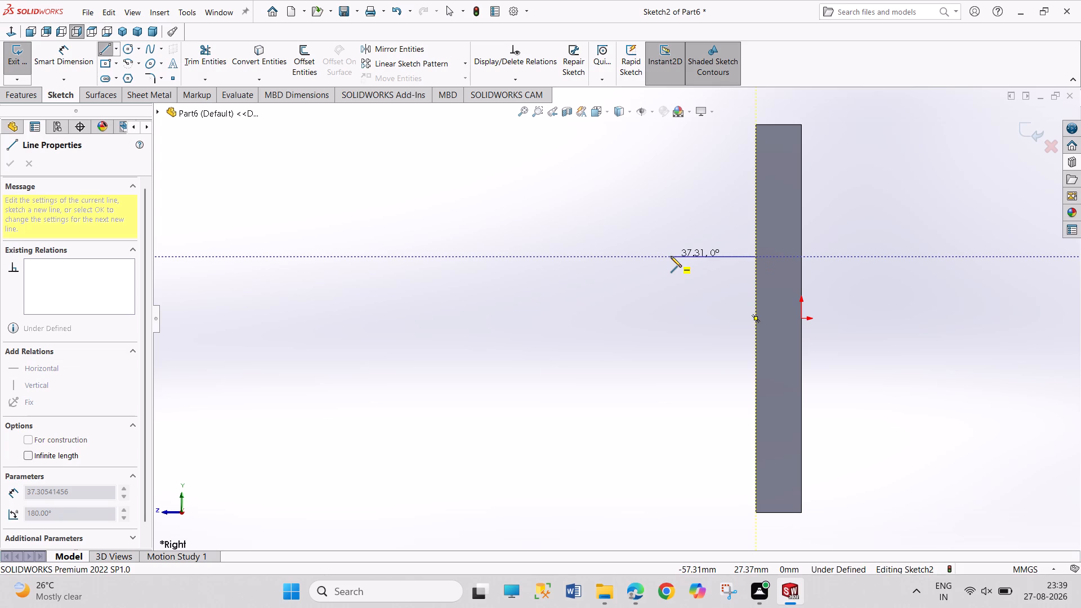
click(671, 256)
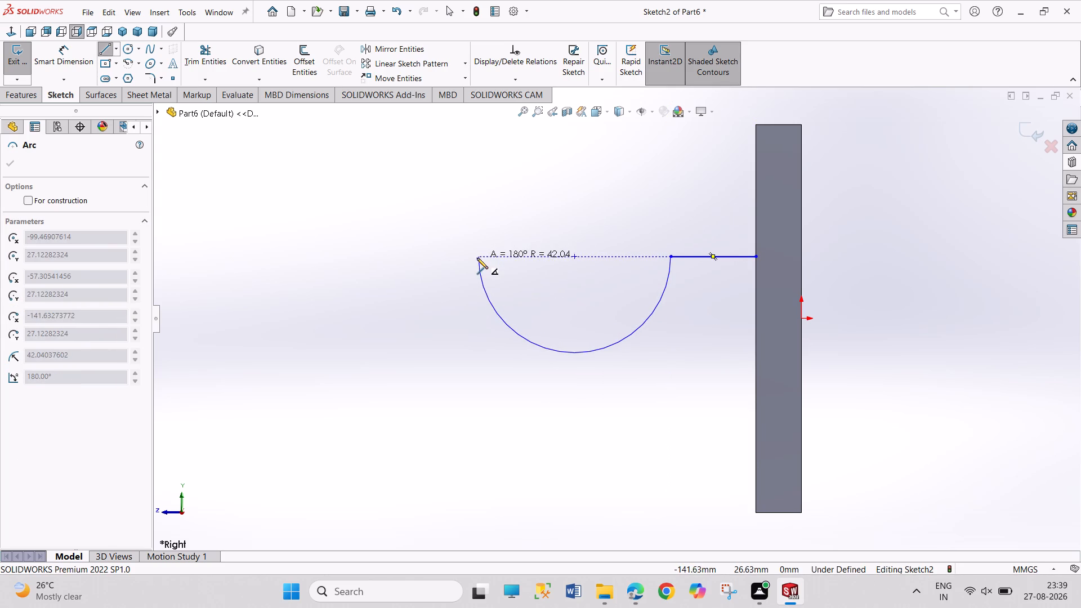
click(473, 257)
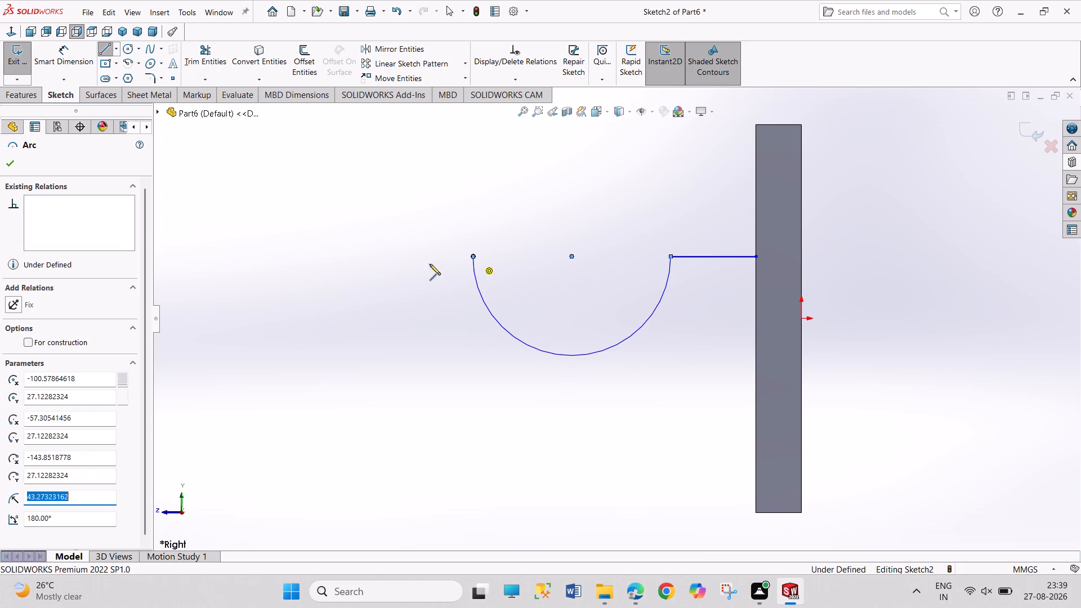
click(395, 256)
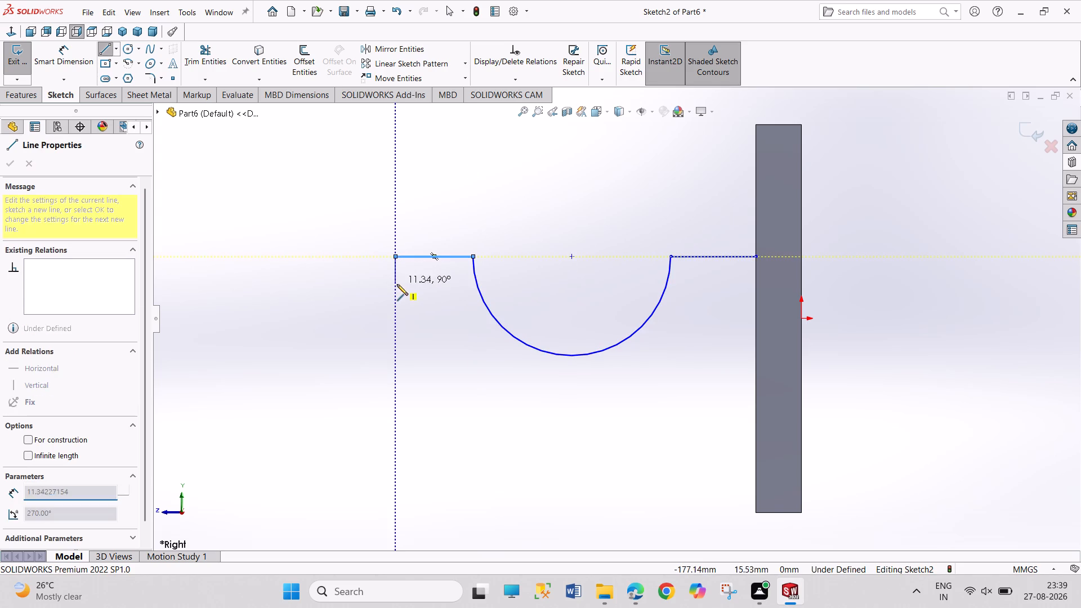
click(396, 290)
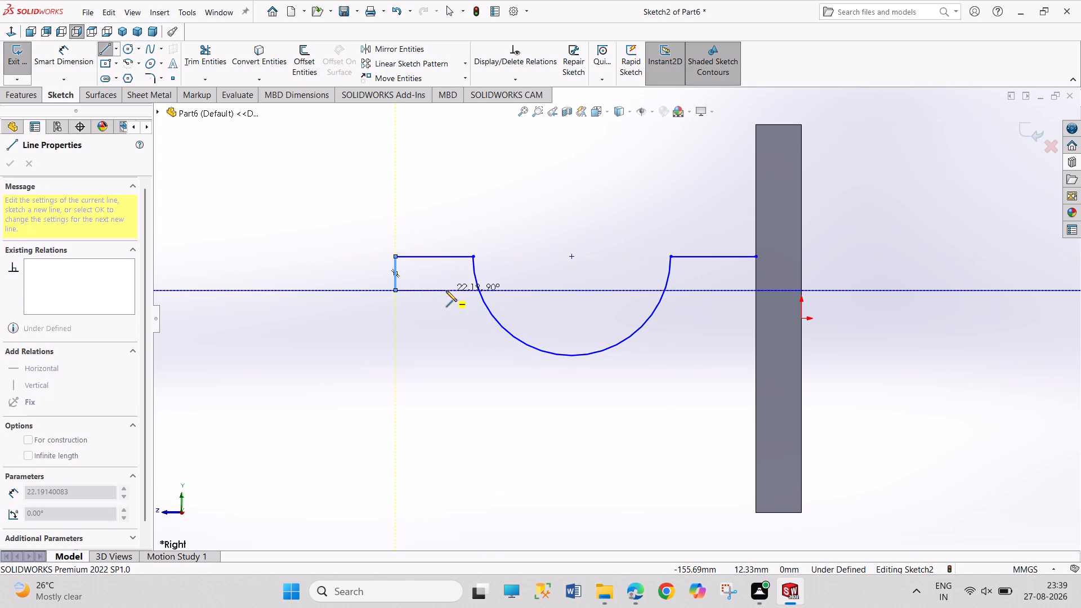
click(444, 290)
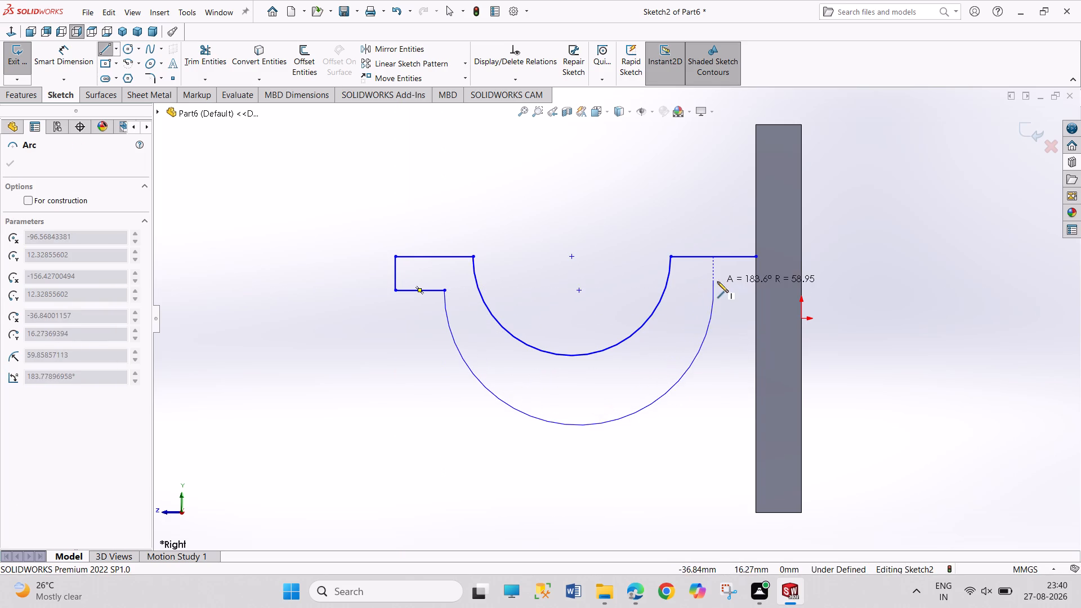
click(703, 279)
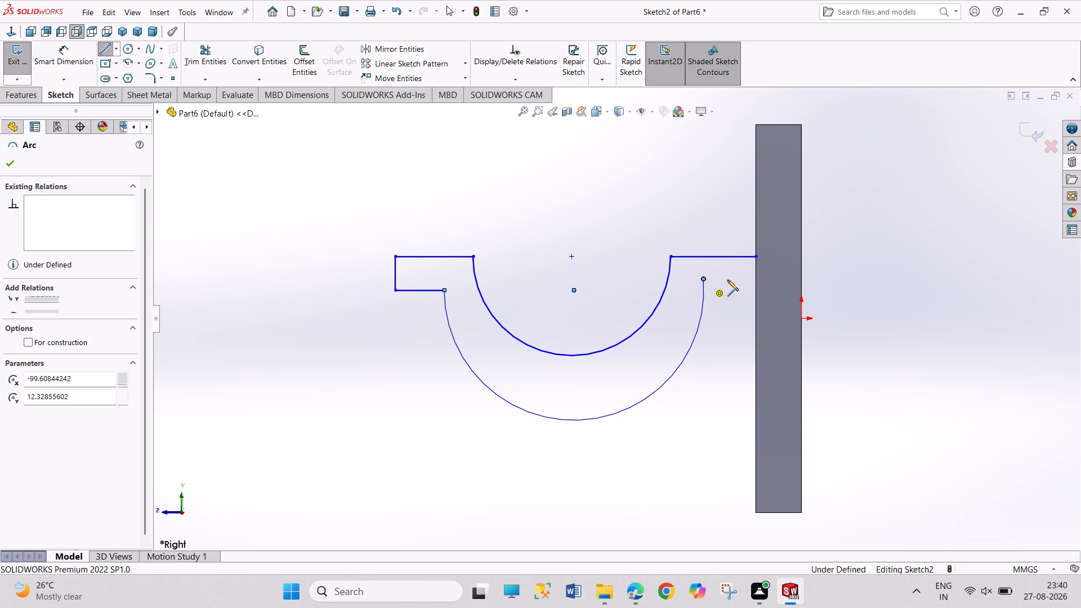
click(754, 279)
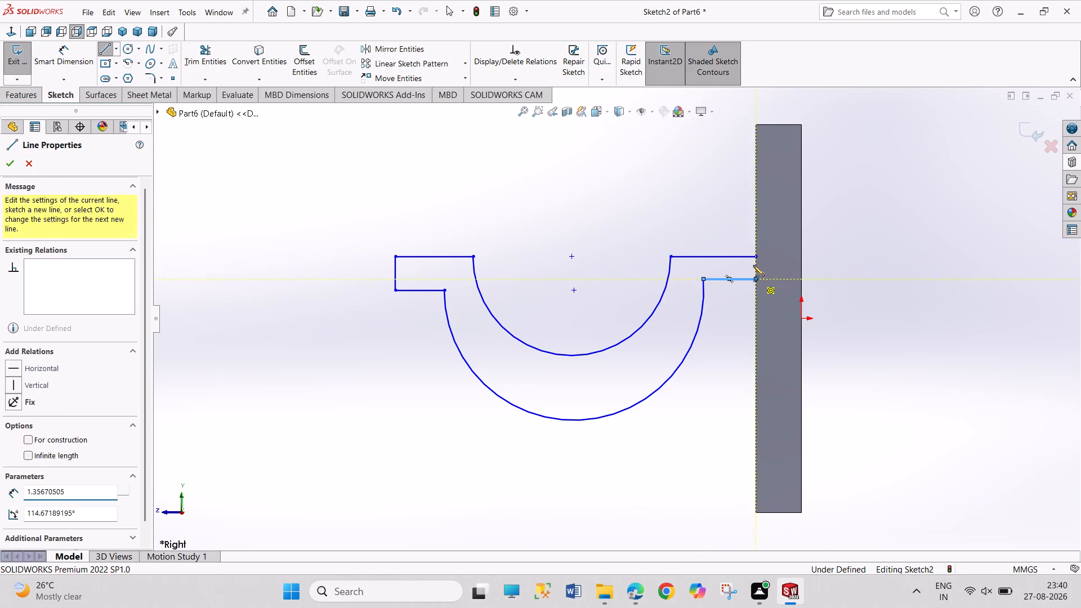
click(756, 258)
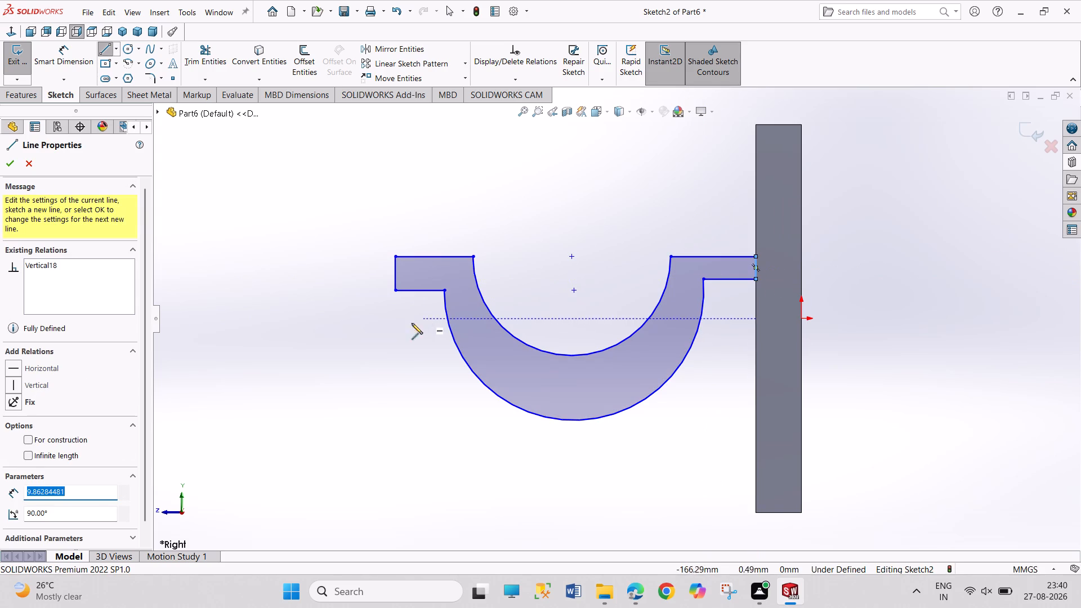
Dimension the flange's free end and the arm's edge at the plate to 15 mm each.
right_drag(362, 366, 347, 216)
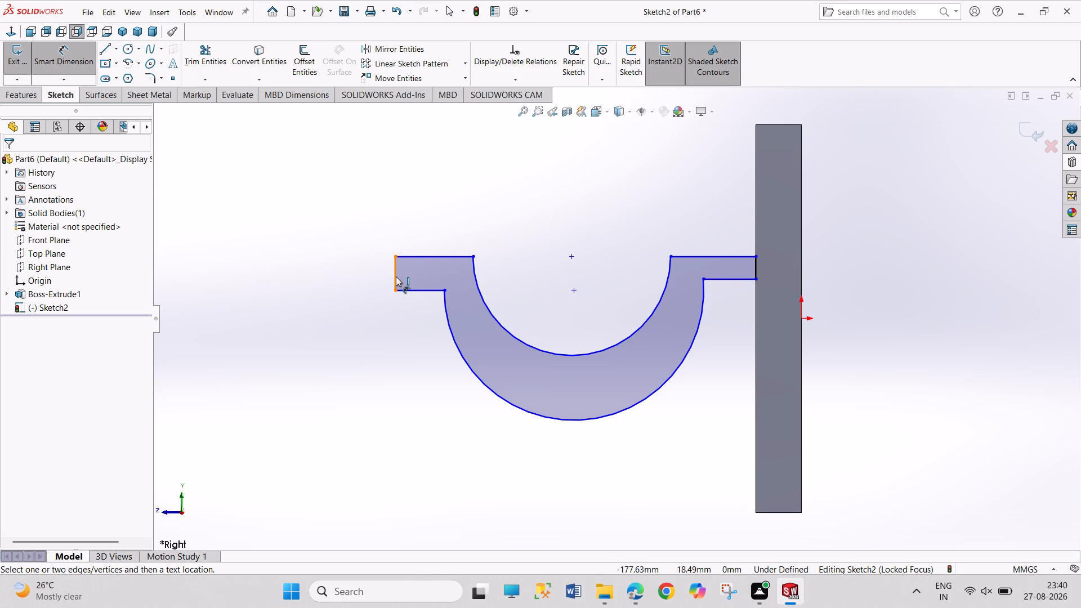
click(396, 276)
click(346, 275)
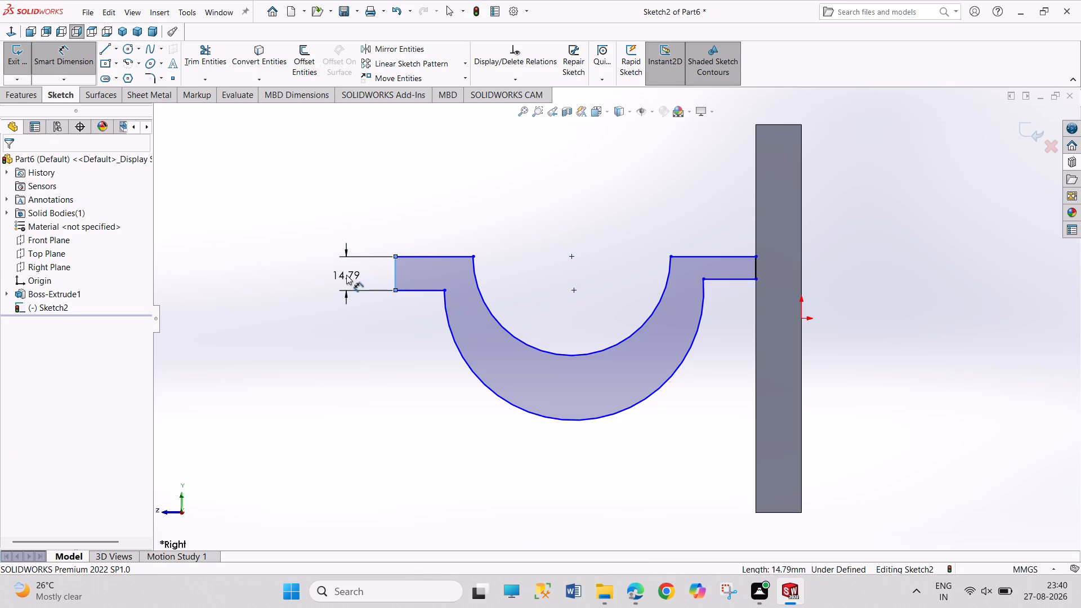
text(15)
key(Return)
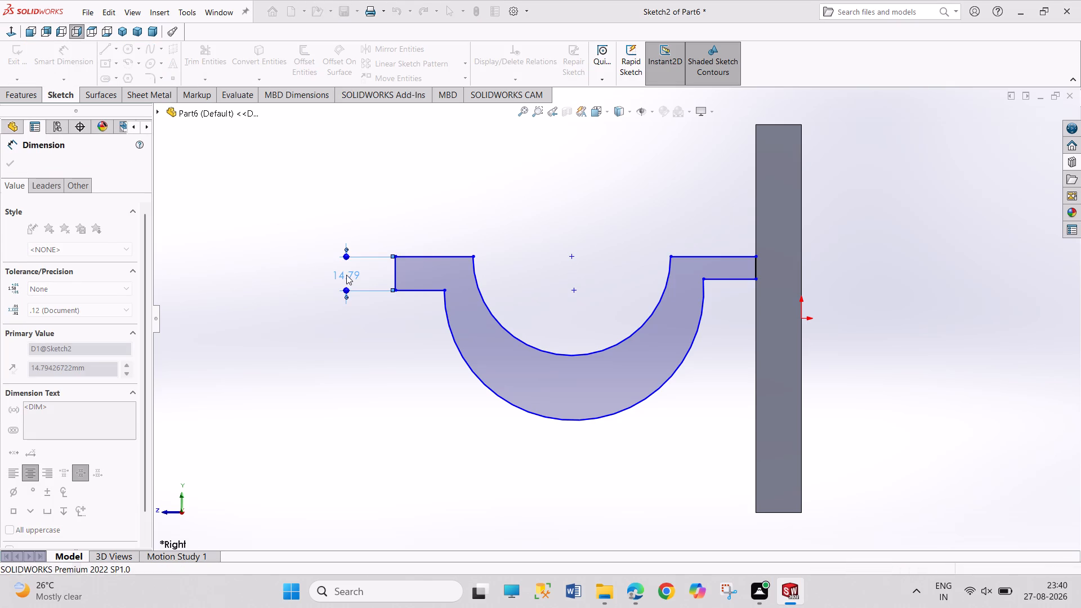
click(756, 266)
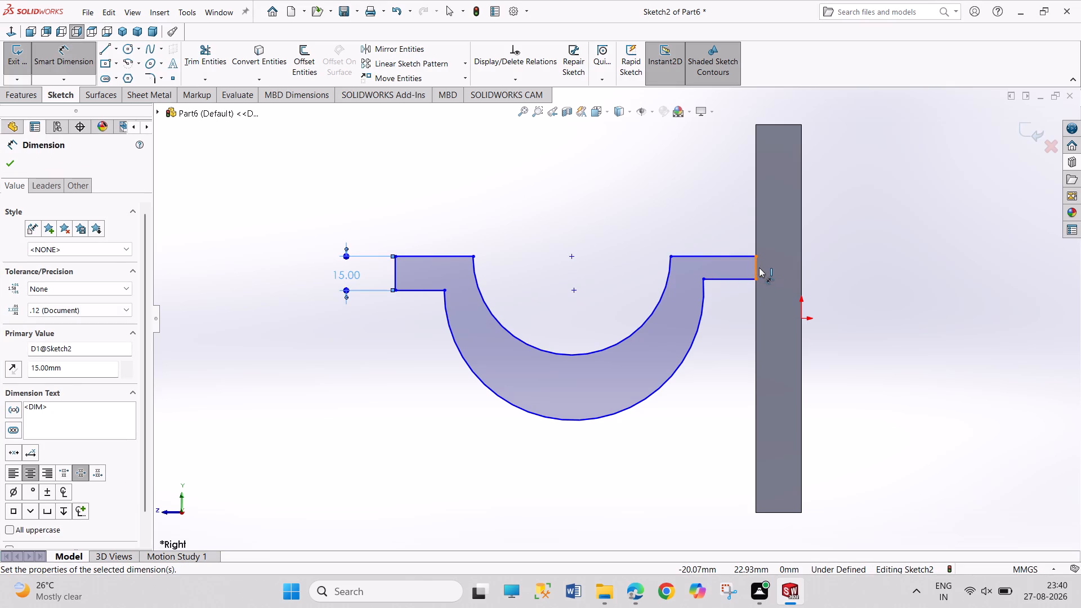
click(847, 268)
text(15)
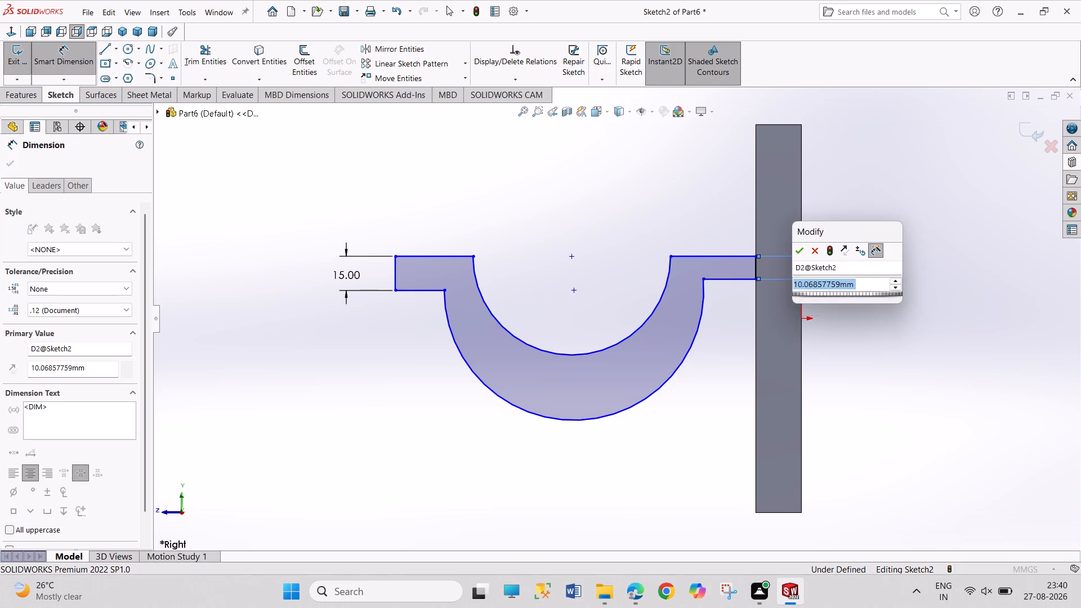
key(Return)
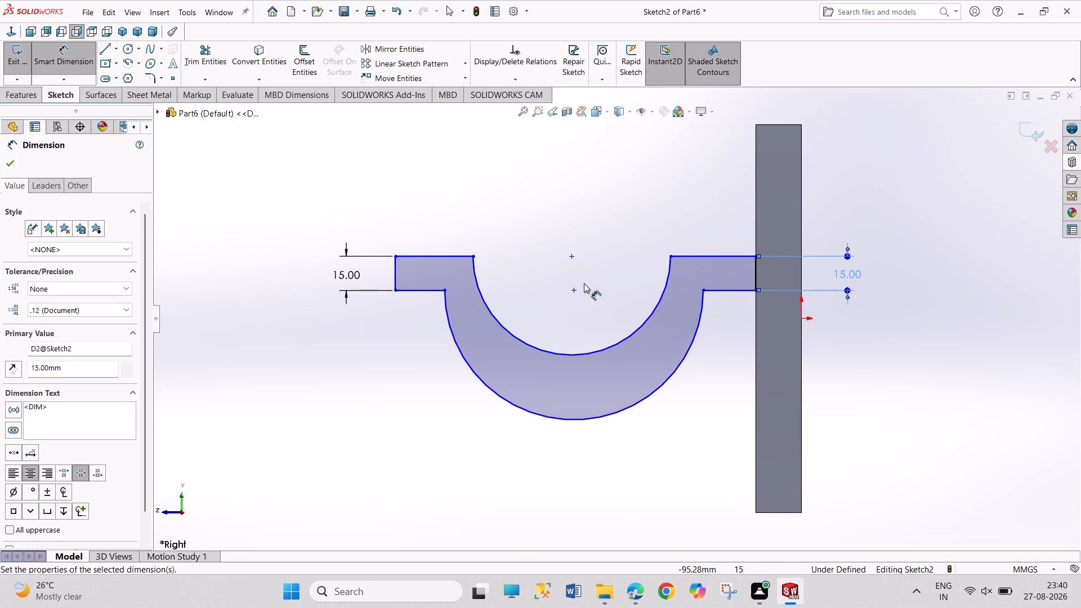
right_click(903, 366)
click(932, 409)
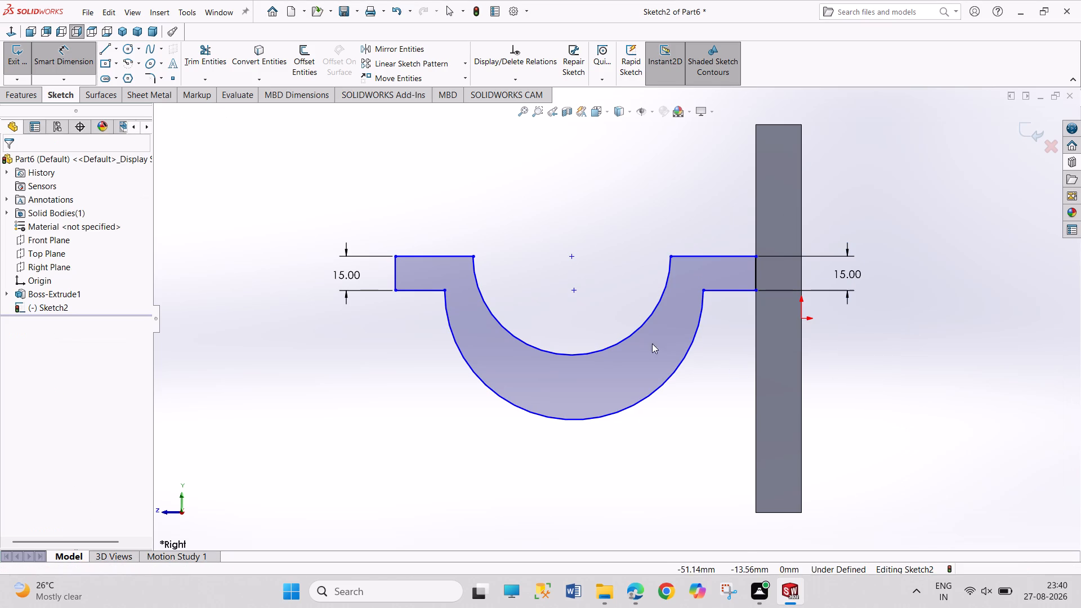
Make the centre points of the inner and outer cradle arcs coincident.
click(574, 293)
ctrl+click(570, 257)
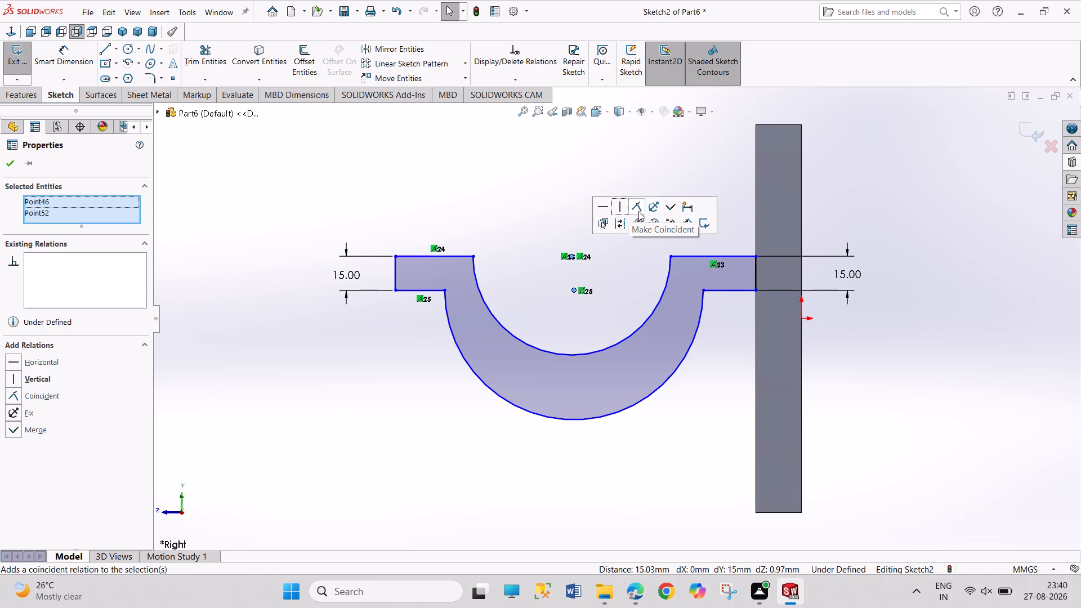
click(638, 211)
click(937, 212)
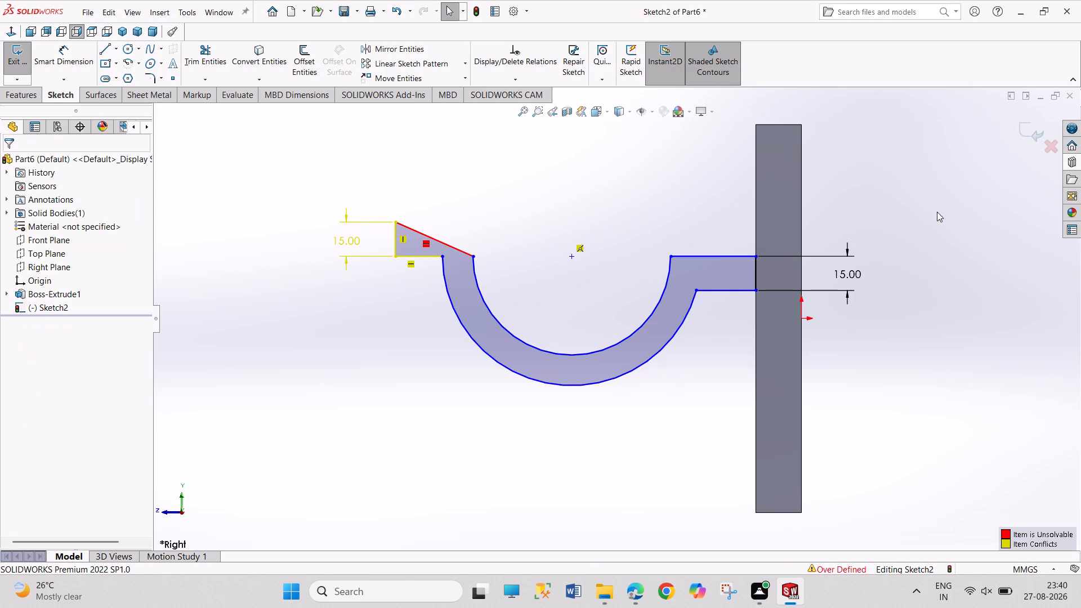
Delete the 15 mm dimension at the flange's free end and the slanted line joining it to the inner arc.
right_click(343, 242)
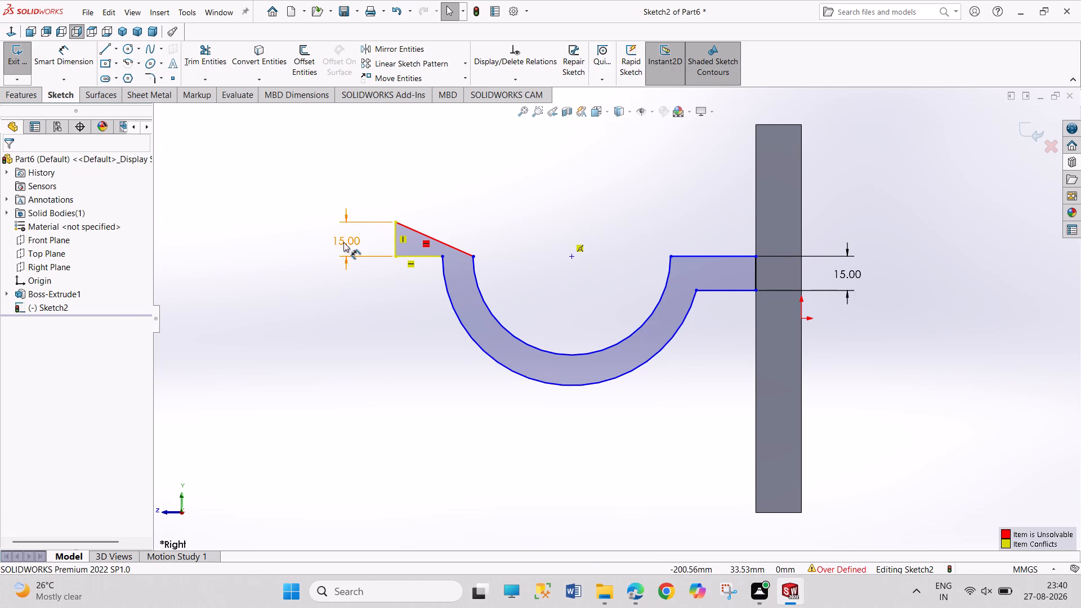
click(386, 394)
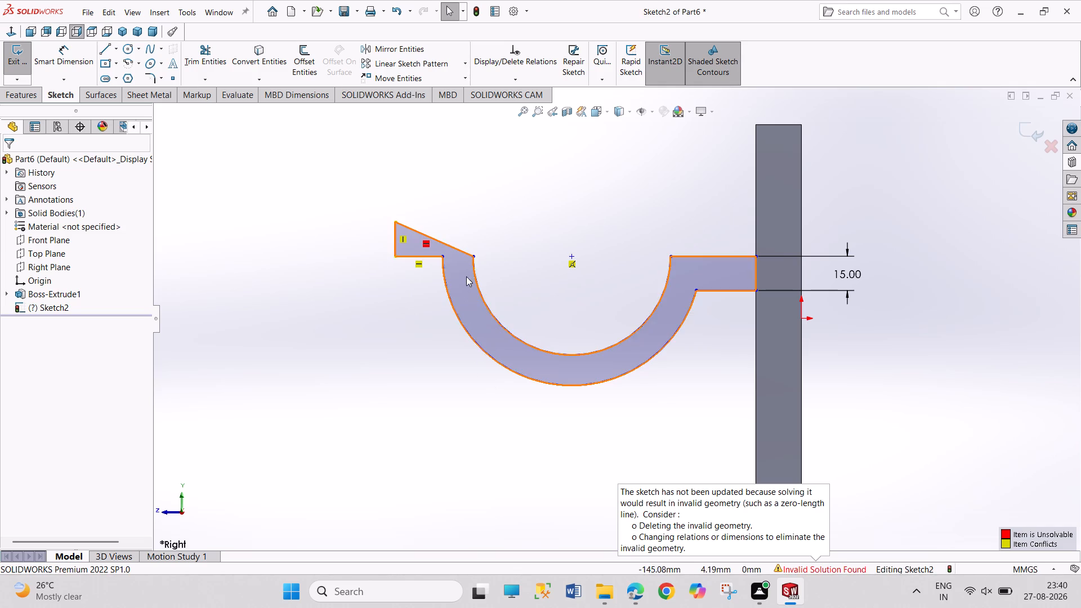
right_click(466, 253)
click(498, 431)
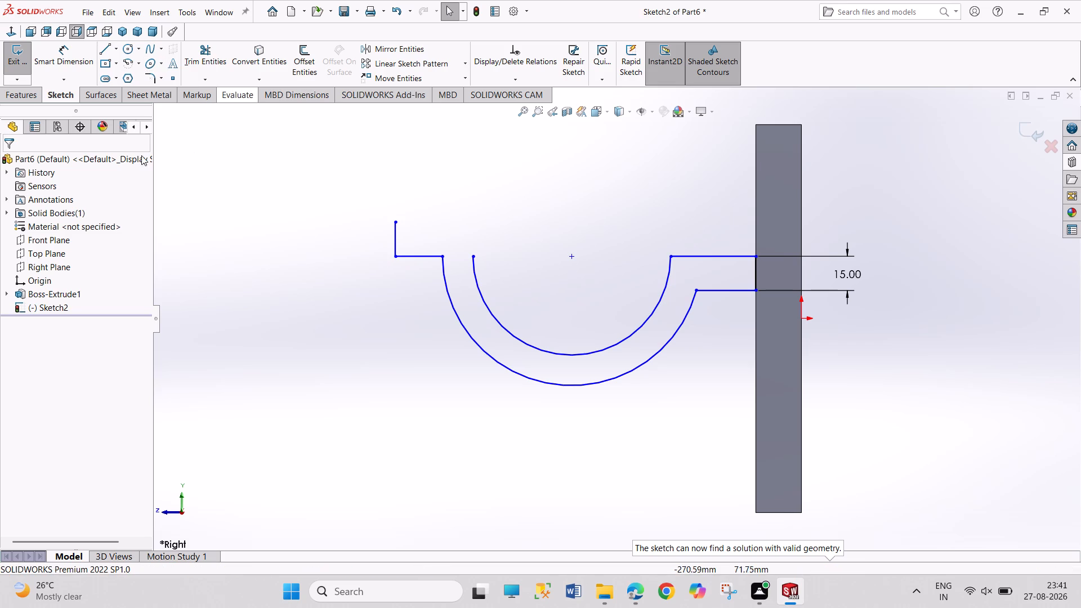
Sketch a horizontal line about 45 mm long from the flange's upper outer corner toward the cradle opening.
click(100, 46)
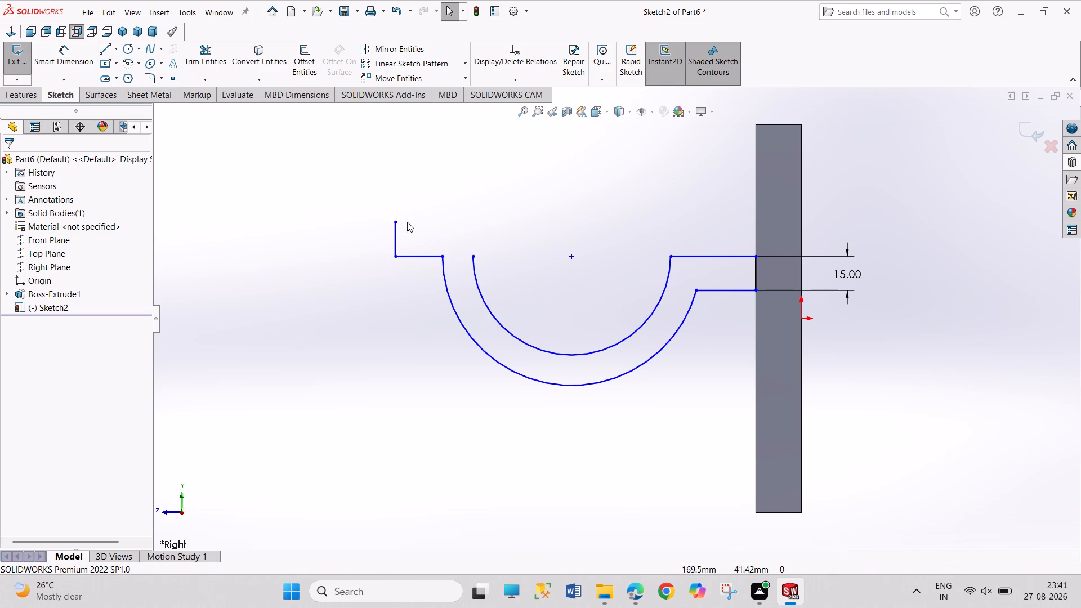
click(101, 46)
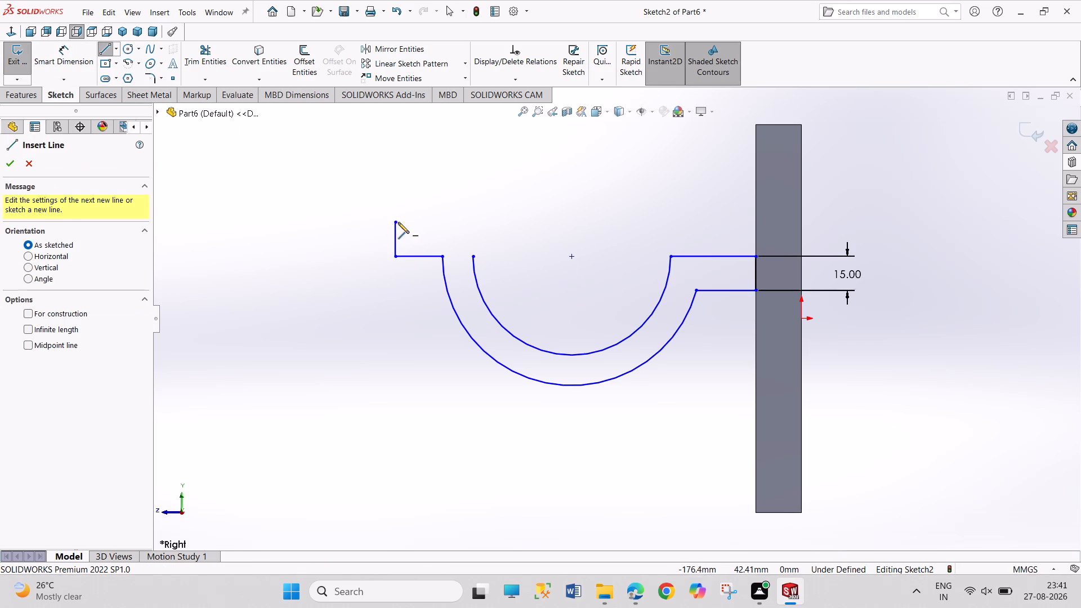
click(397, 222)
click(498, 224)
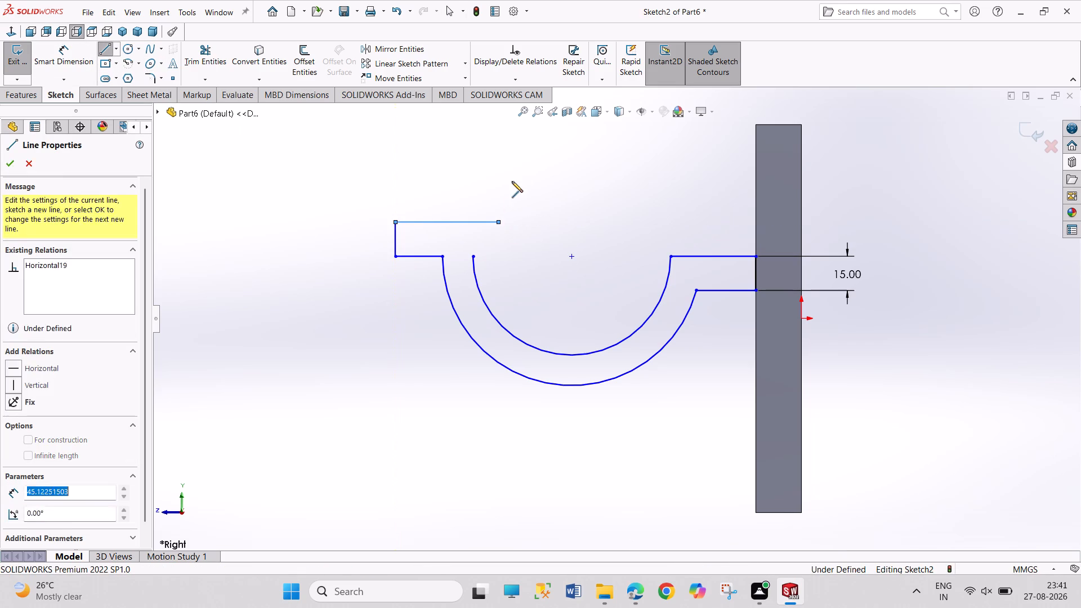
right_click(515, 173)
click(530, 182)
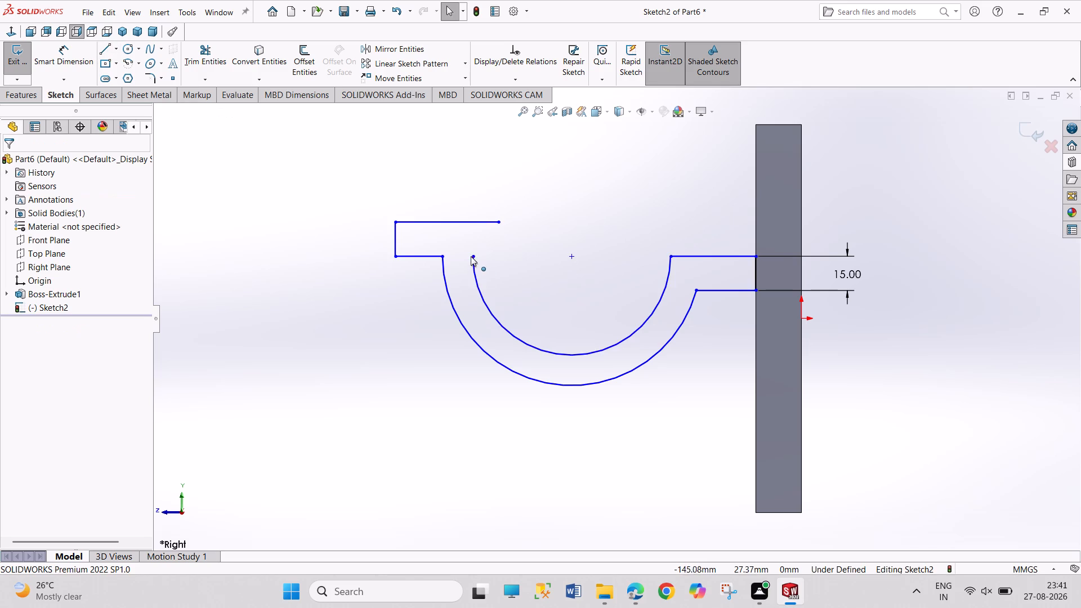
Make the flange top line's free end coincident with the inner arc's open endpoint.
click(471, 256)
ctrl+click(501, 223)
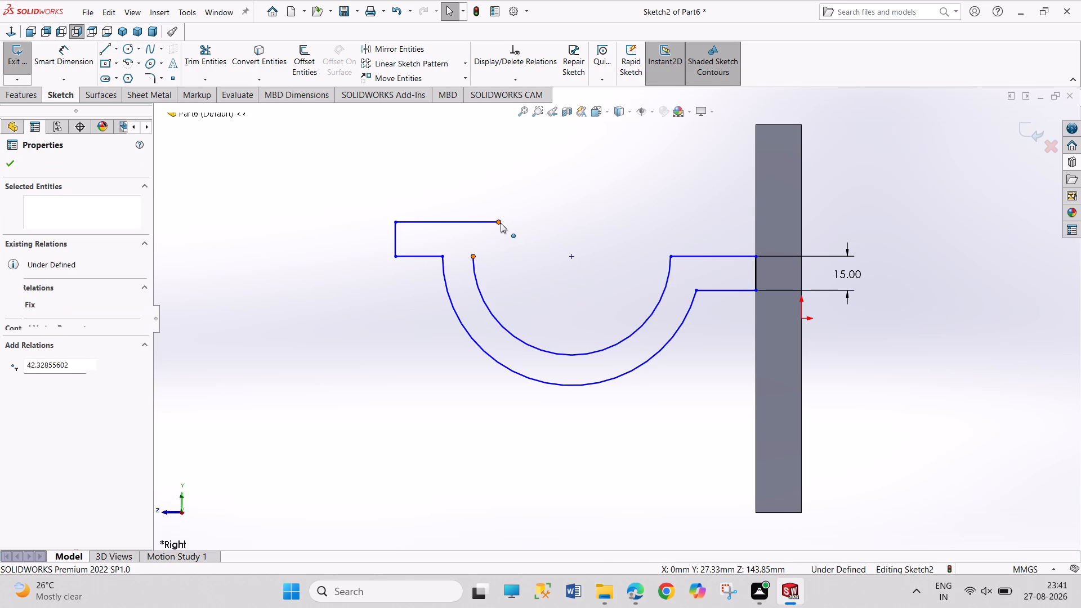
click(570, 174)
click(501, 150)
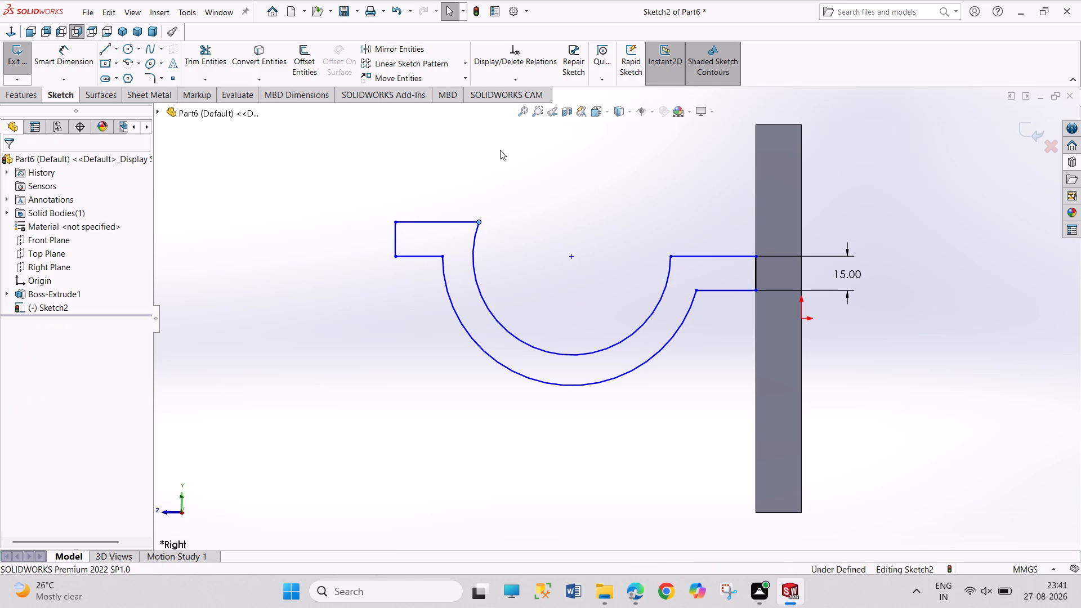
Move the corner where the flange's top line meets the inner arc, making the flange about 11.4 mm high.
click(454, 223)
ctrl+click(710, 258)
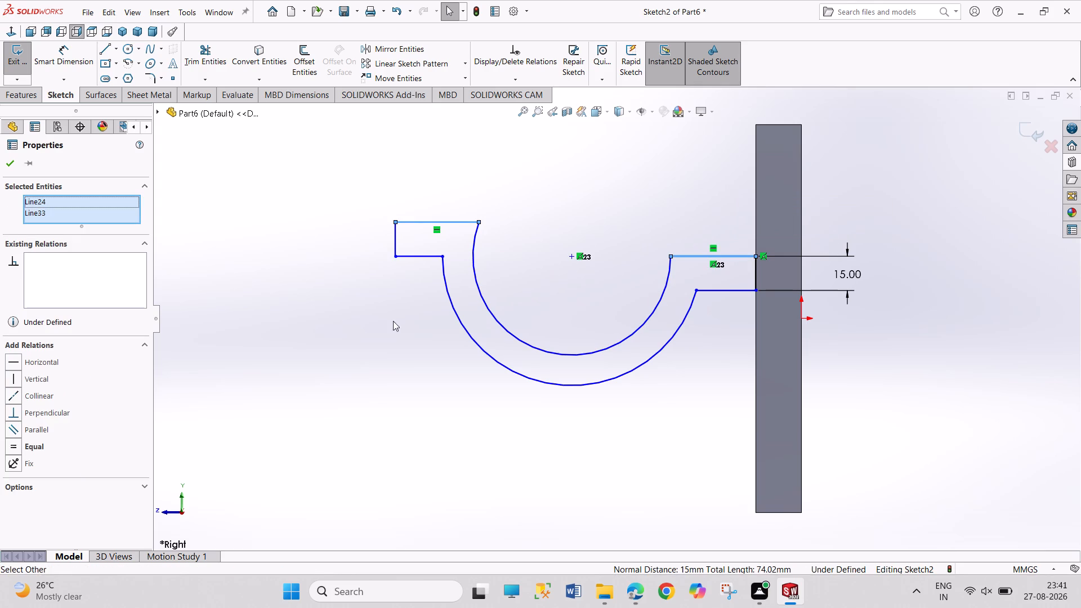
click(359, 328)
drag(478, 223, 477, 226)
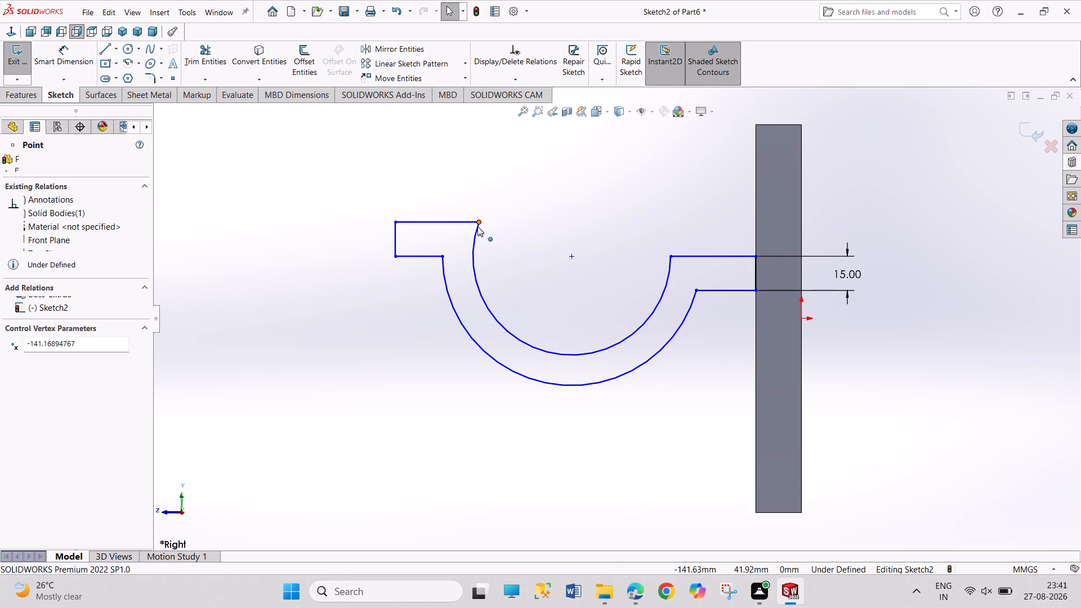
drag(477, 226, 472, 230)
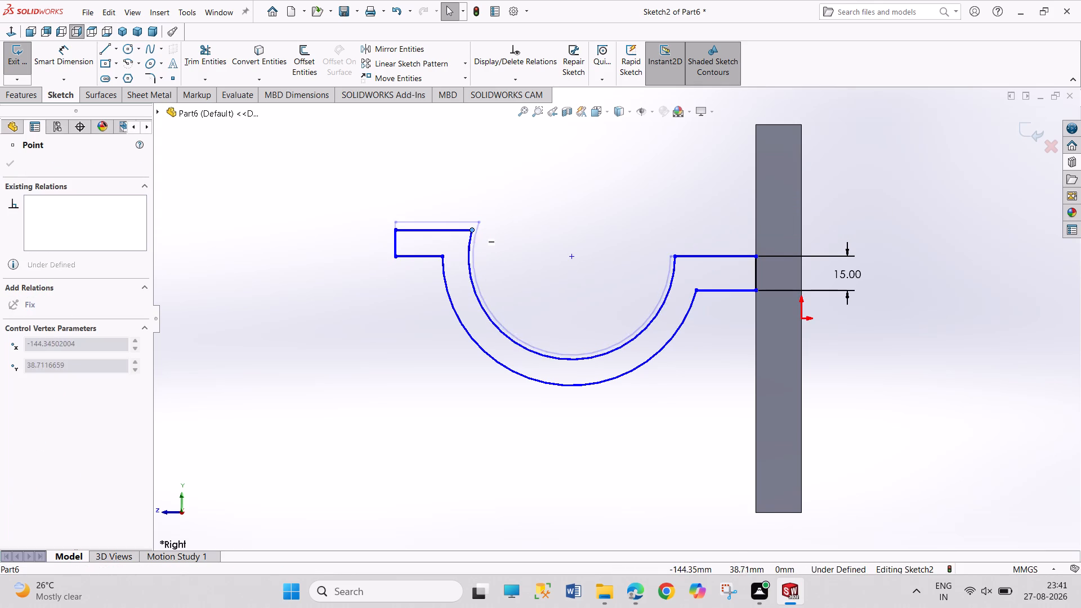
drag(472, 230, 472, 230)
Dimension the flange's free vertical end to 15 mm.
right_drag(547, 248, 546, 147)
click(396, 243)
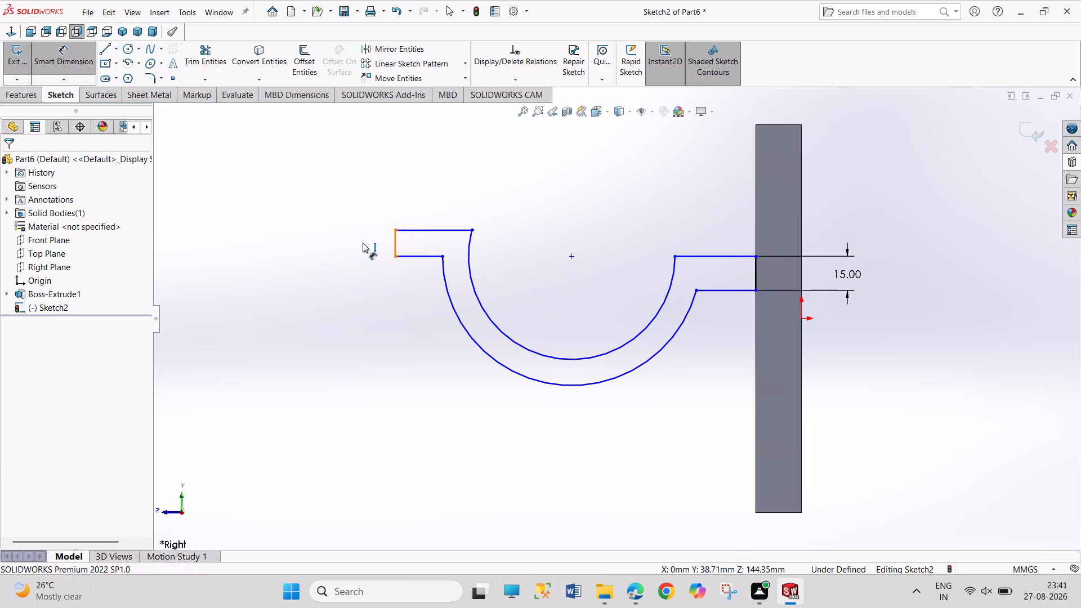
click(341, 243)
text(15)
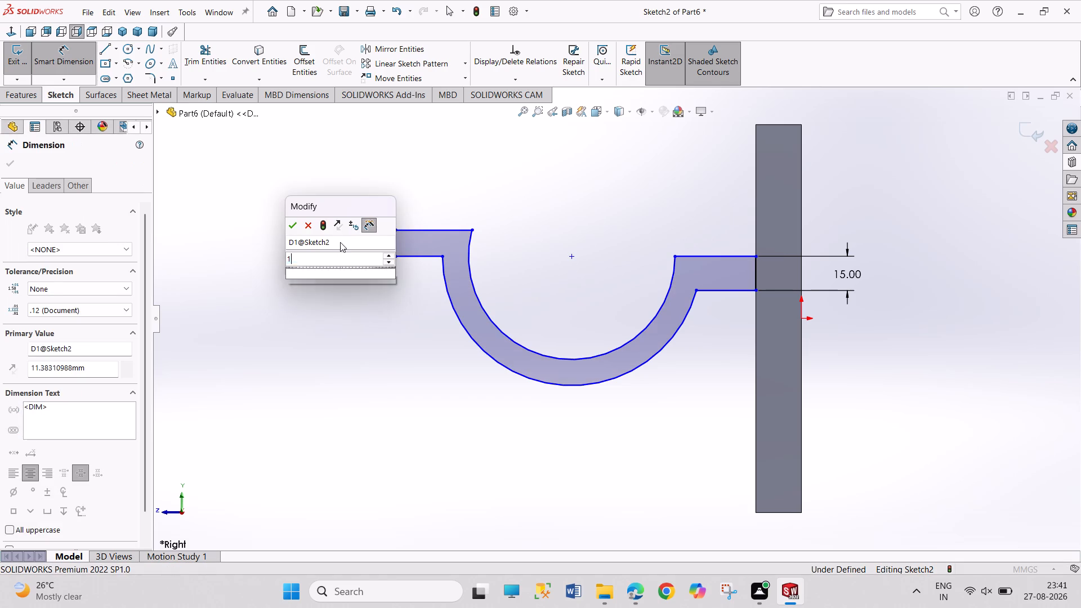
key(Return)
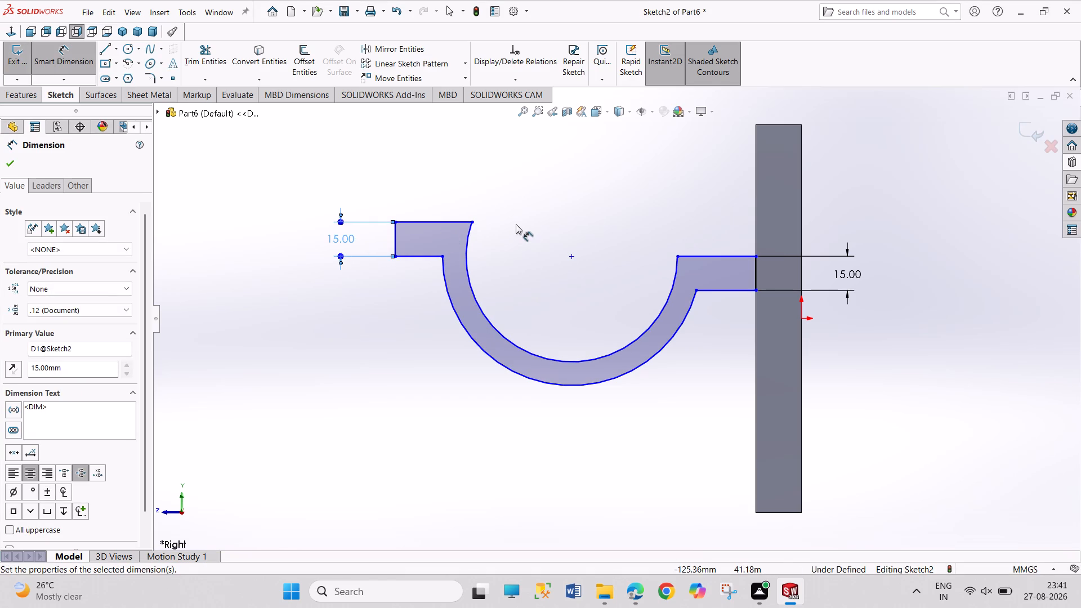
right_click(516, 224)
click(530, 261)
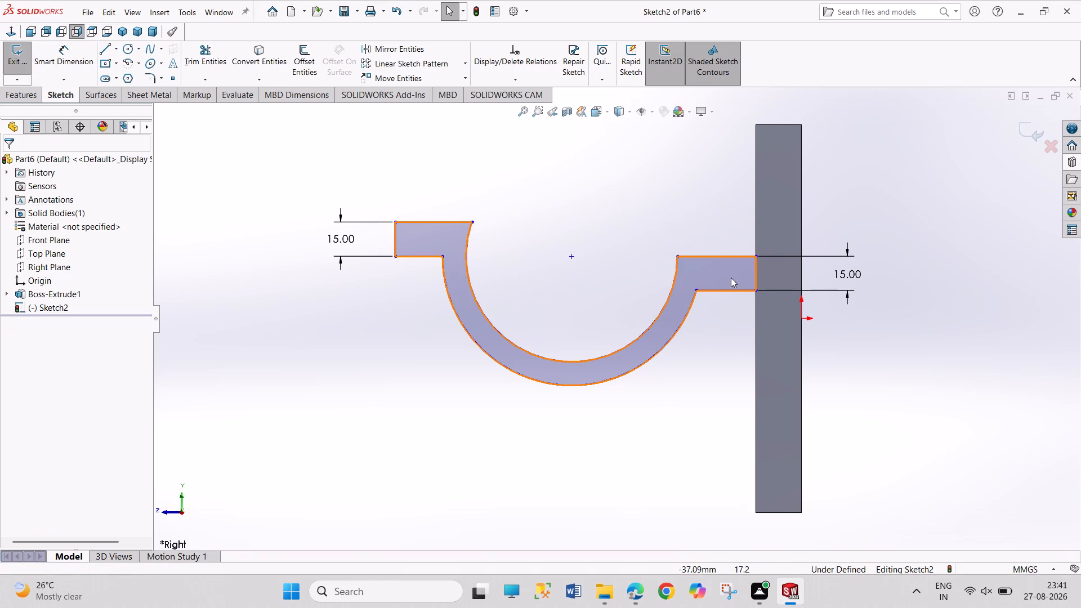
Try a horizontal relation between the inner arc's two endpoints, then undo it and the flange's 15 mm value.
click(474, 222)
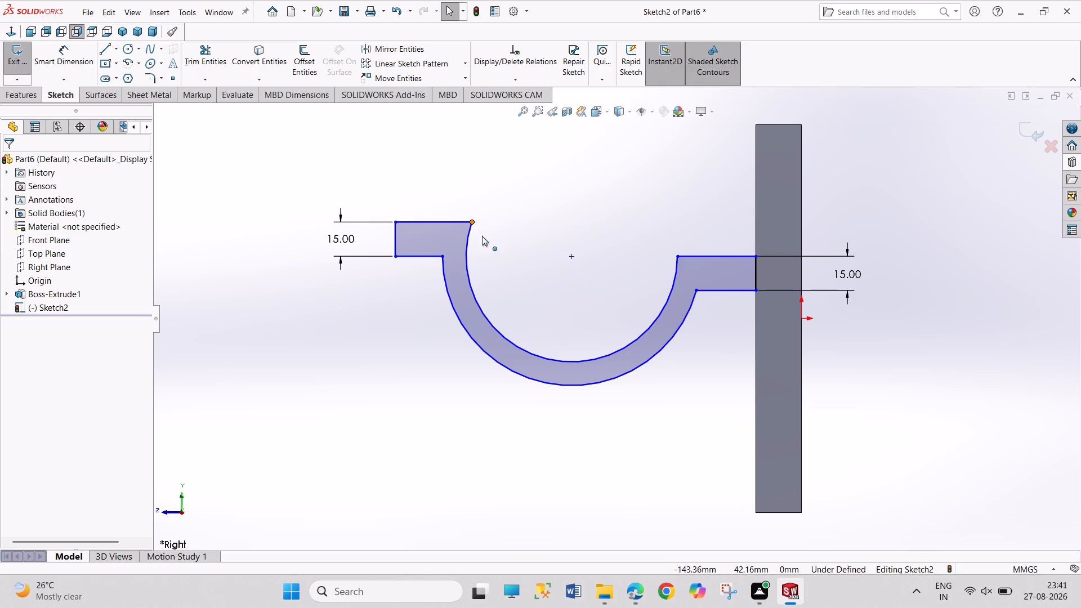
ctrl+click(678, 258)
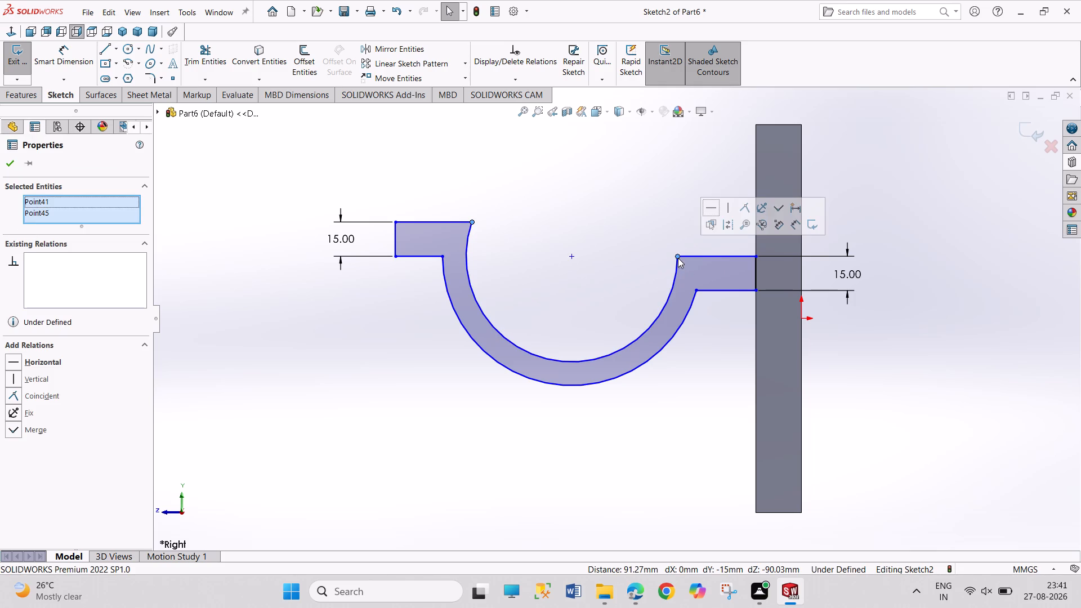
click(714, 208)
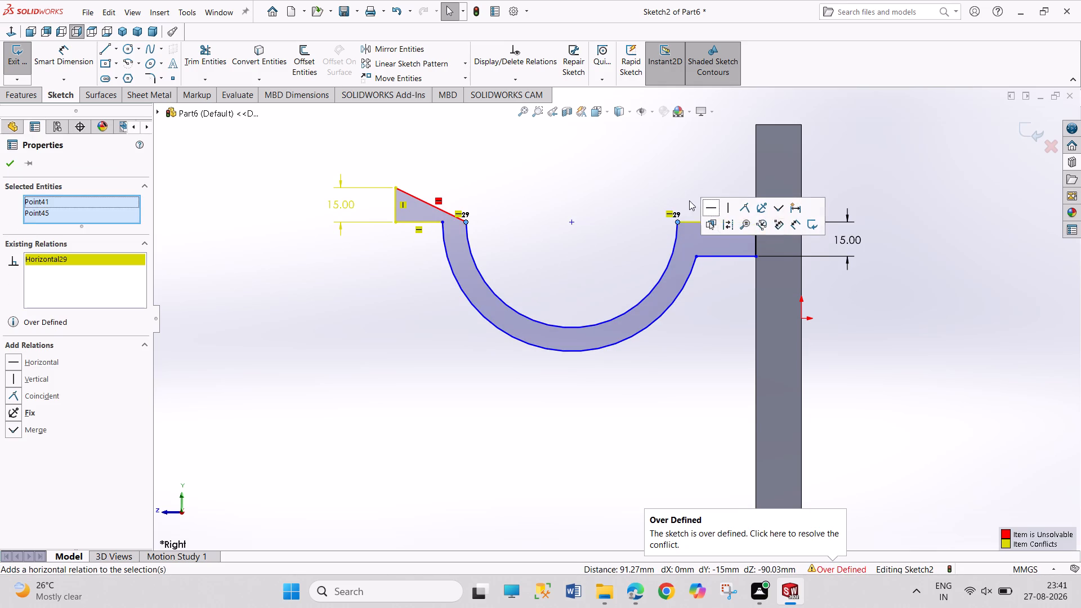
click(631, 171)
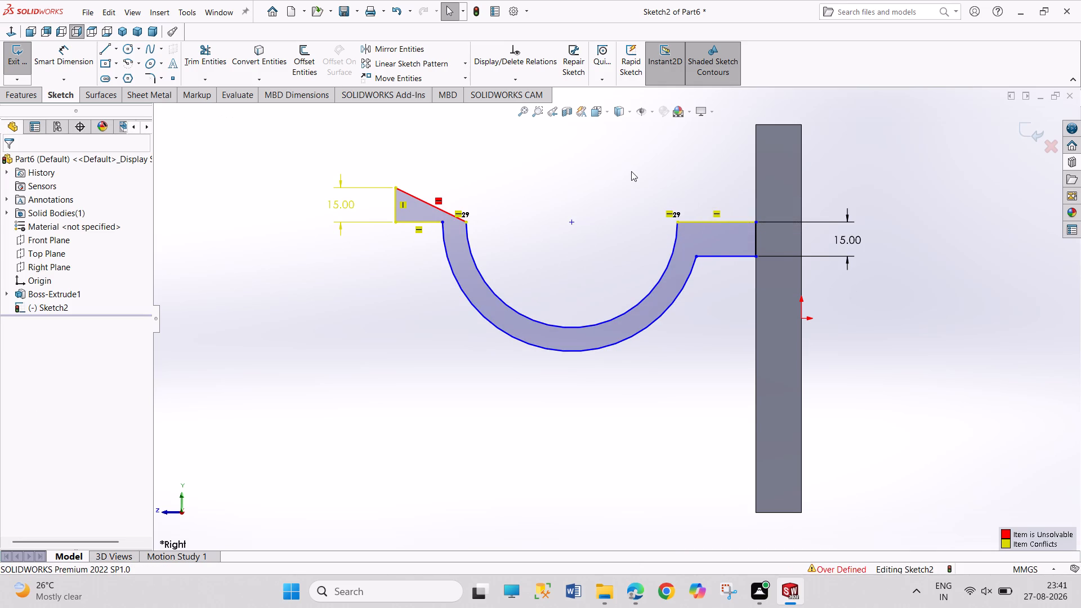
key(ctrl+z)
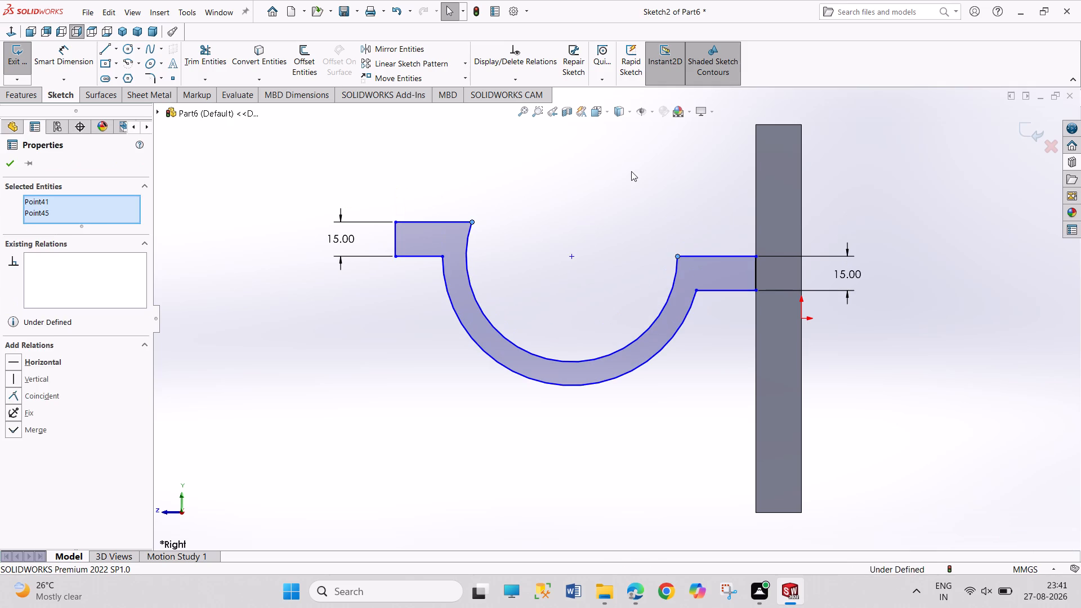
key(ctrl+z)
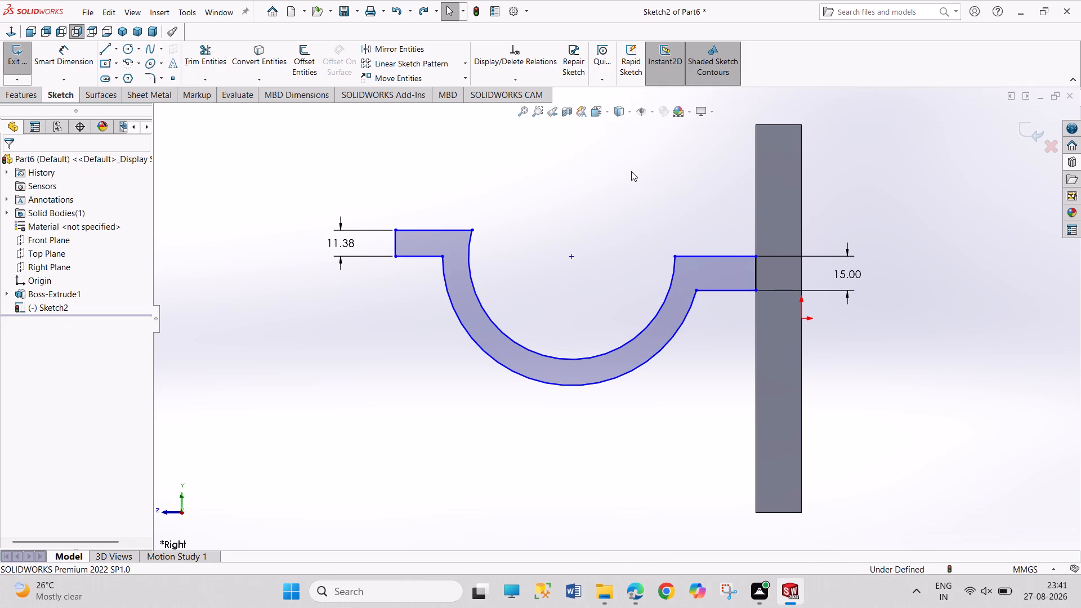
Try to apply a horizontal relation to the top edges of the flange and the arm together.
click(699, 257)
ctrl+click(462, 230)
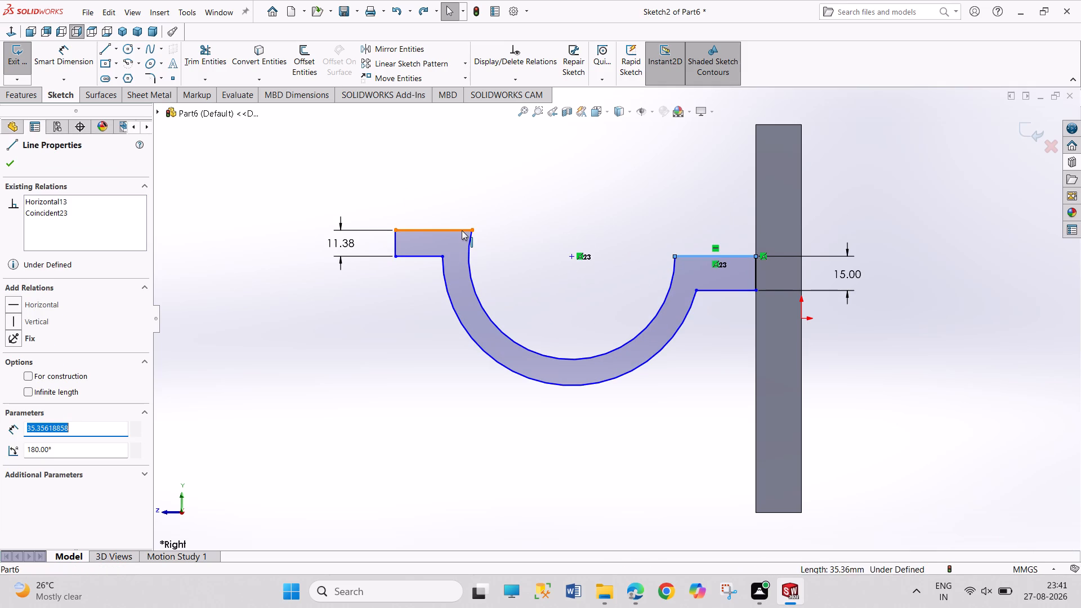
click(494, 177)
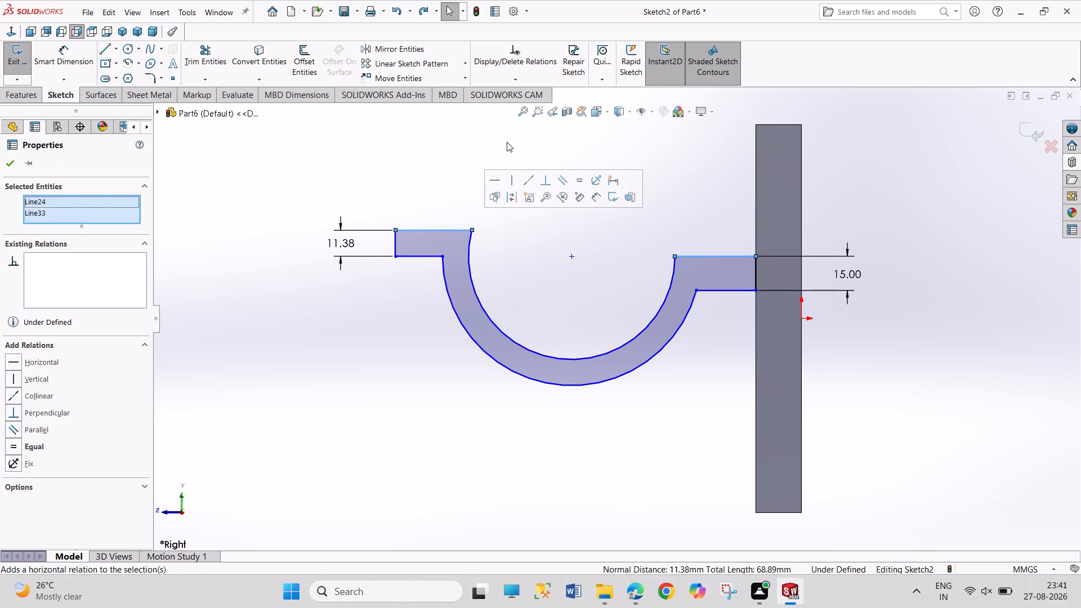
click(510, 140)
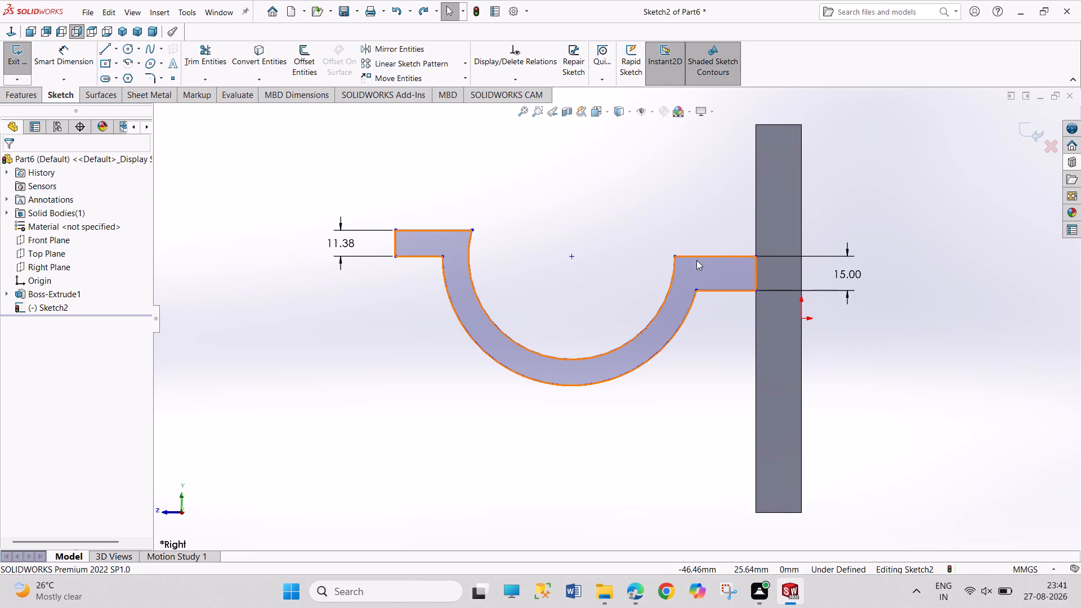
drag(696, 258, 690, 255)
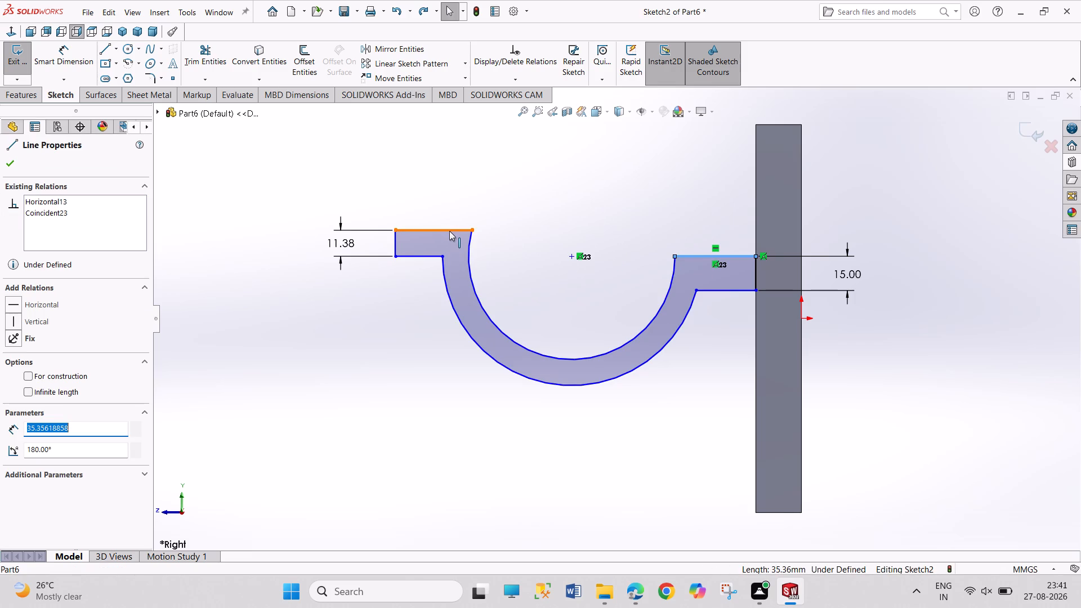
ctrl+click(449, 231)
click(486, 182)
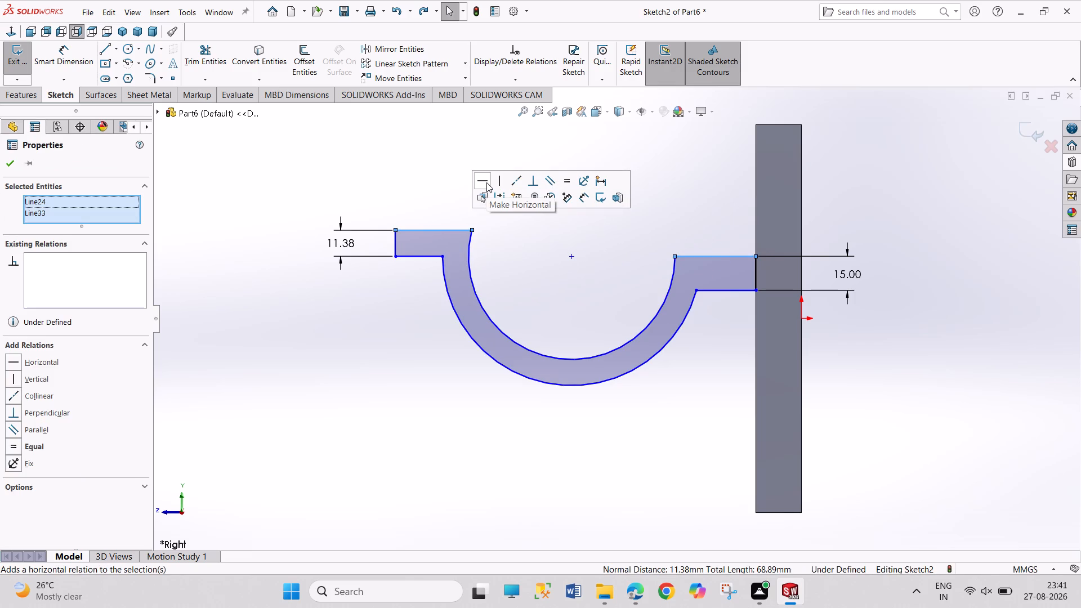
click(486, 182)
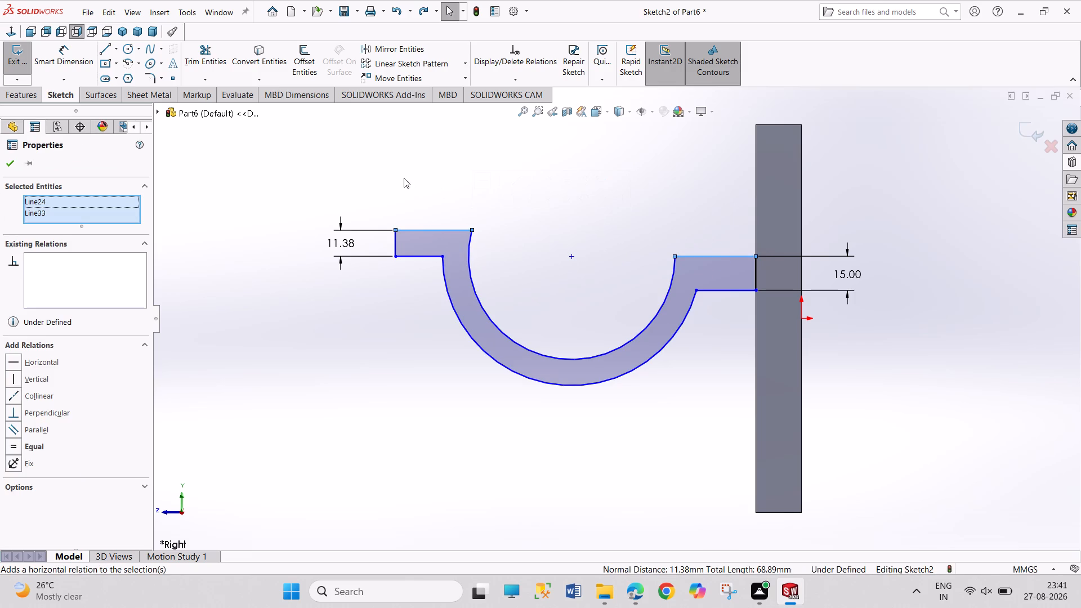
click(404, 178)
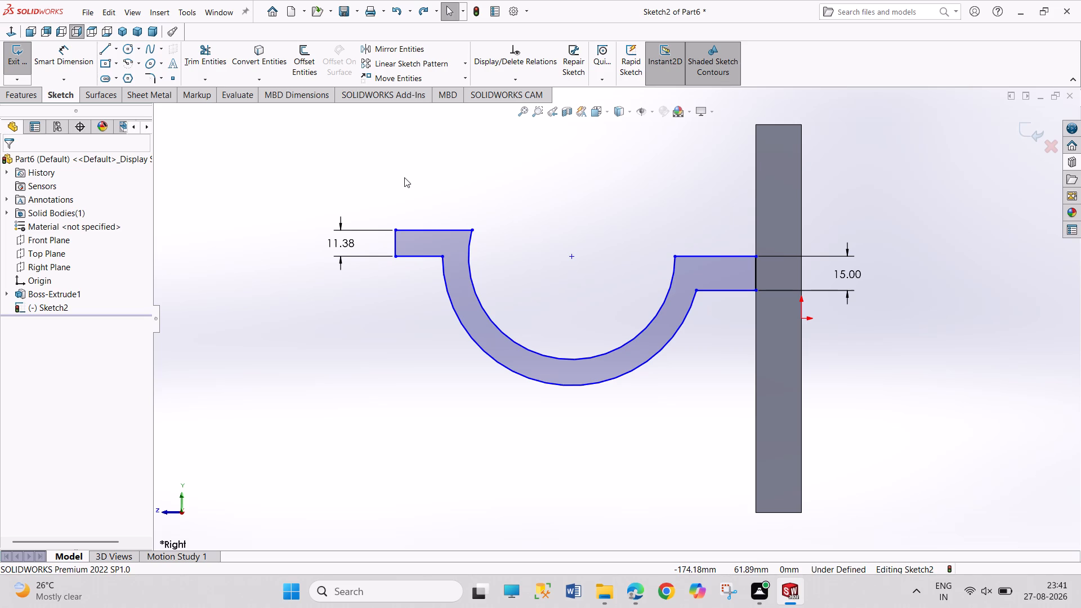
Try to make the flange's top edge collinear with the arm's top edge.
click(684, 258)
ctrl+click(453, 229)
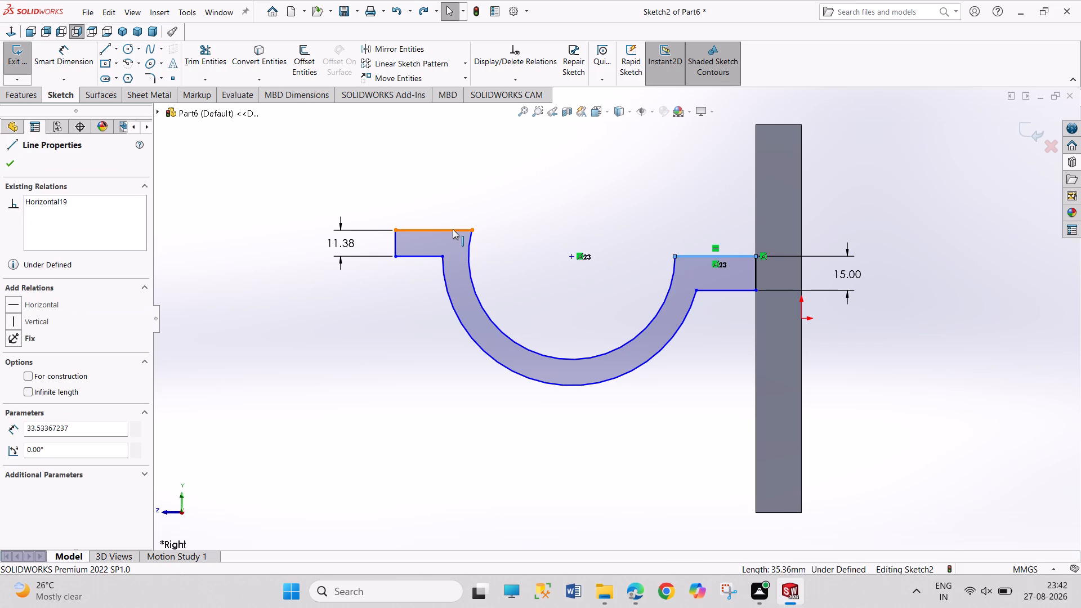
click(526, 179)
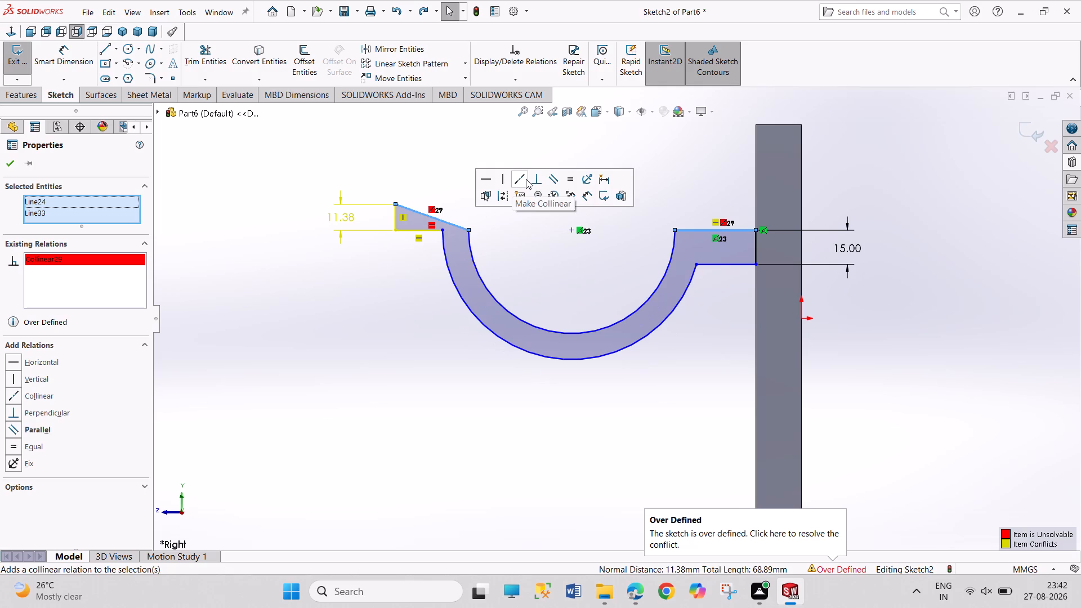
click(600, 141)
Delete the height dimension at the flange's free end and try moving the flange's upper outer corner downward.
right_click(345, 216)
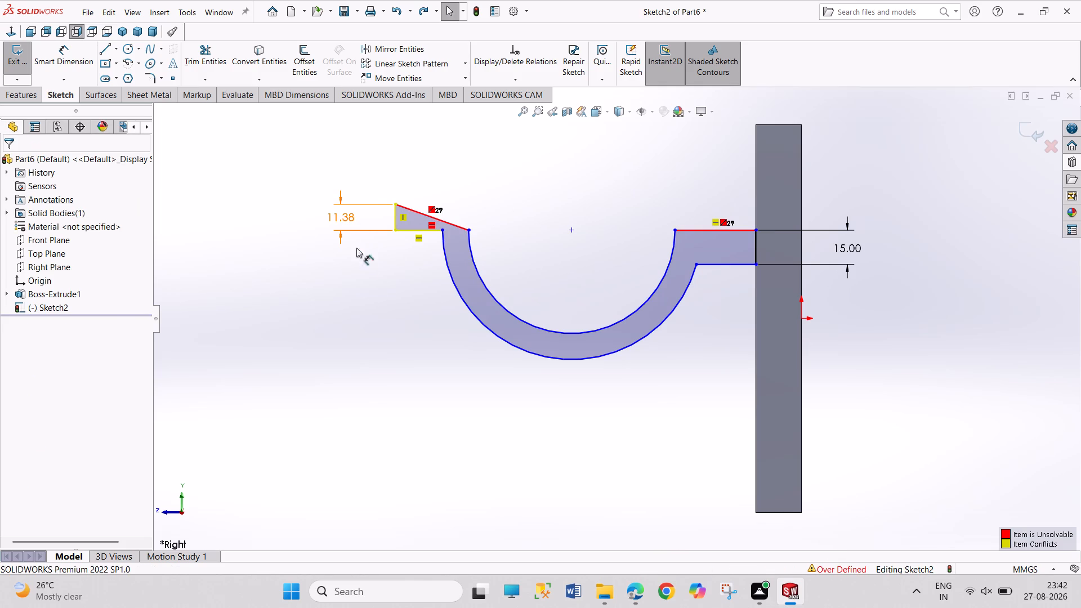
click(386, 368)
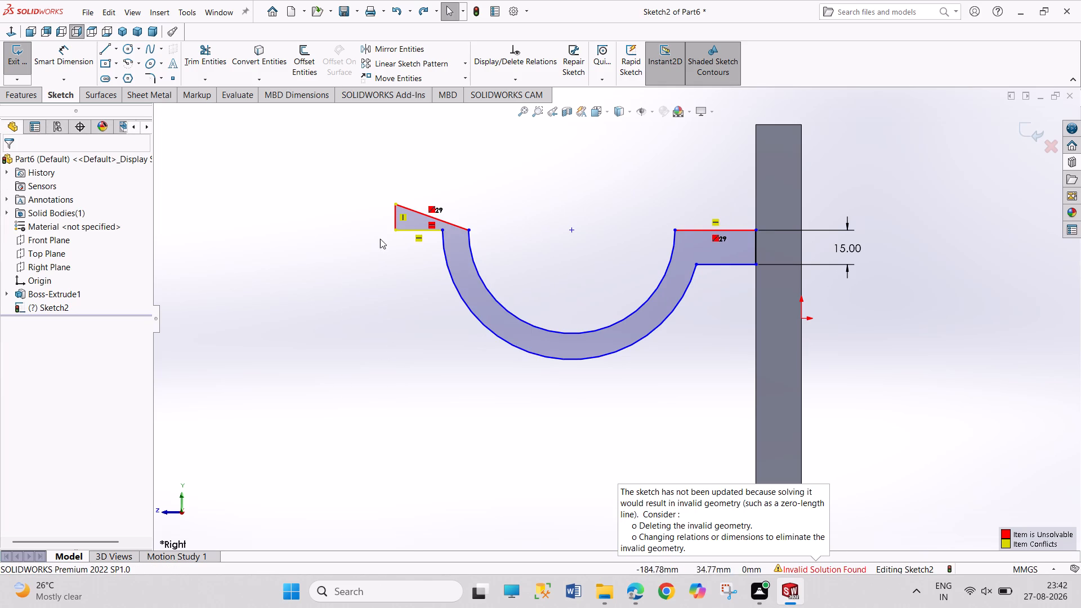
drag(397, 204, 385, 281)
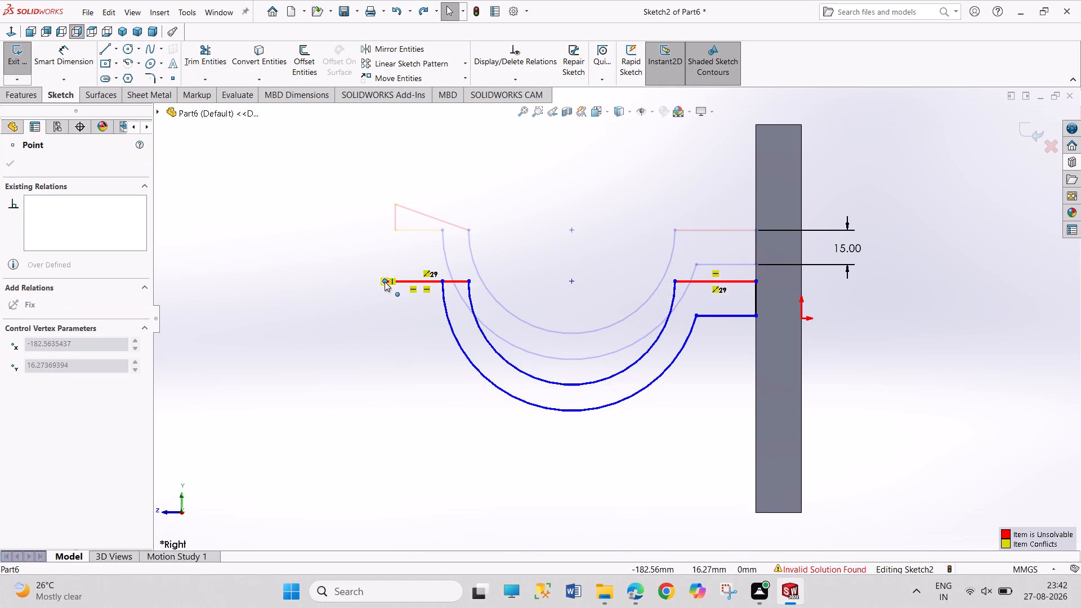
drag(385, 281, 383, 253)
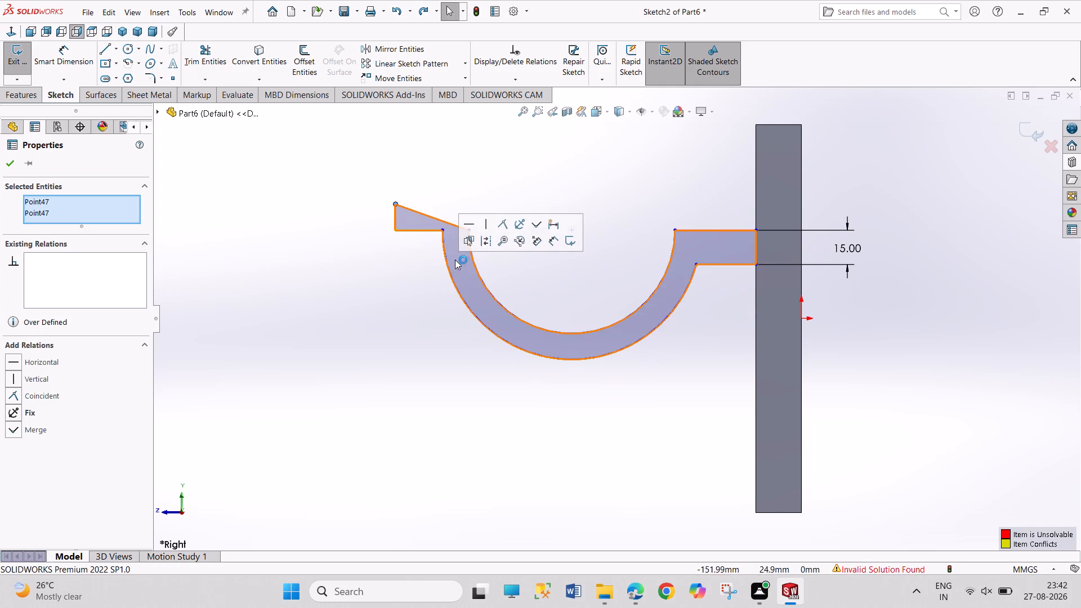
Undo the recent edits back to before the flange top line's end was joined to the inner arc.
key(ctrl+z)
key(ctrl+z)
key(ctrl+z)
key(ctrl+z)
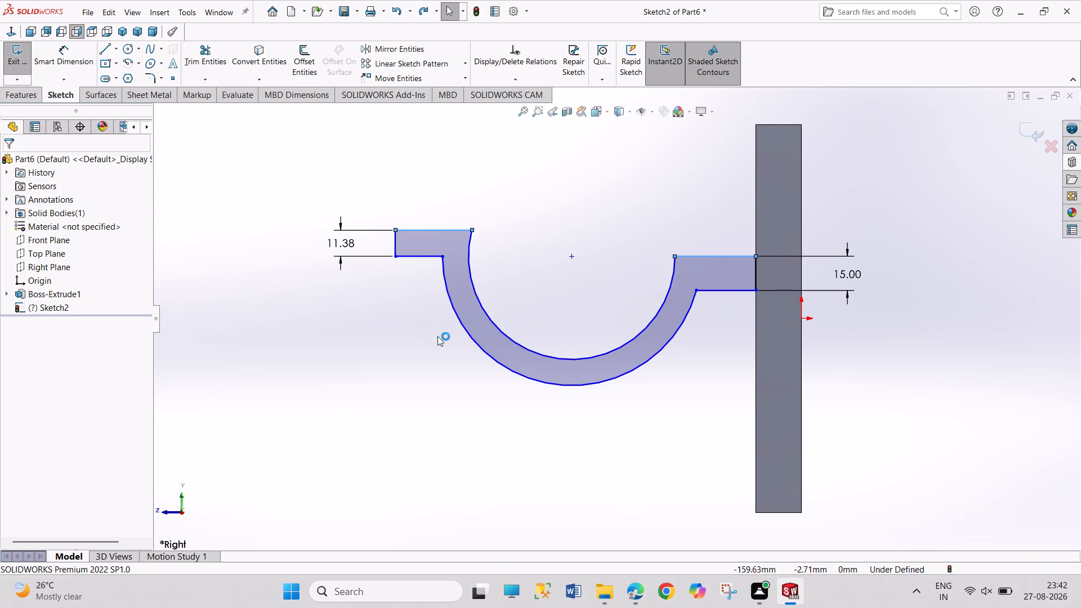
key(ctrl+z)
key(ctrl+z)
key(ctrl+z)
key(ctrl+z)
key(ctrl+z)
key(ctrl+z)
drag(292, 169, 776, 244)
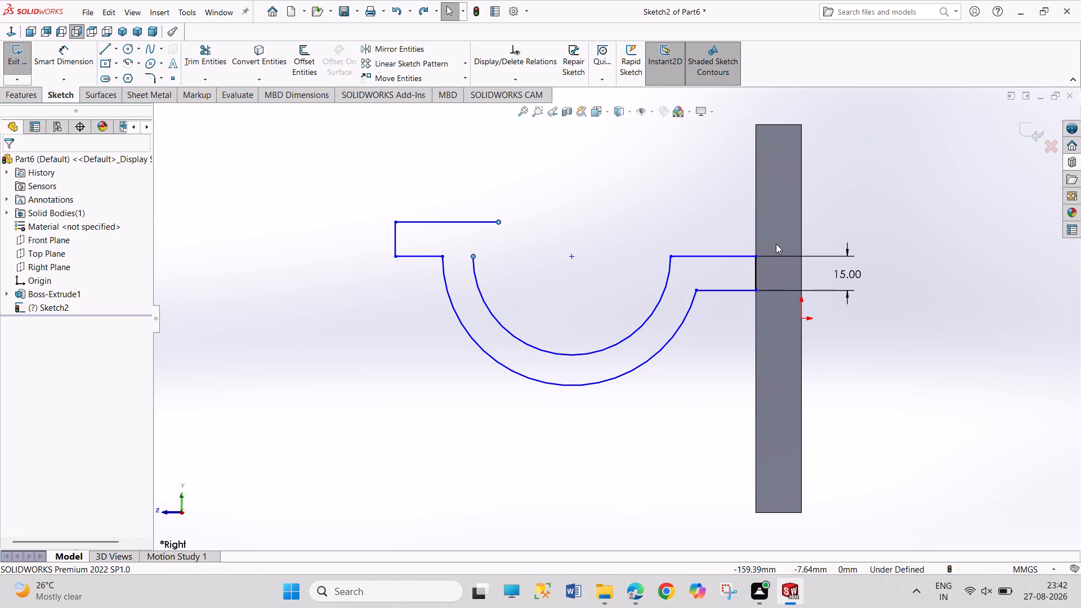
Delete the entire cradle, arm and flange profile from the sketch, along with its 15 mm dimension.
drag(776, 244, 392, 307)
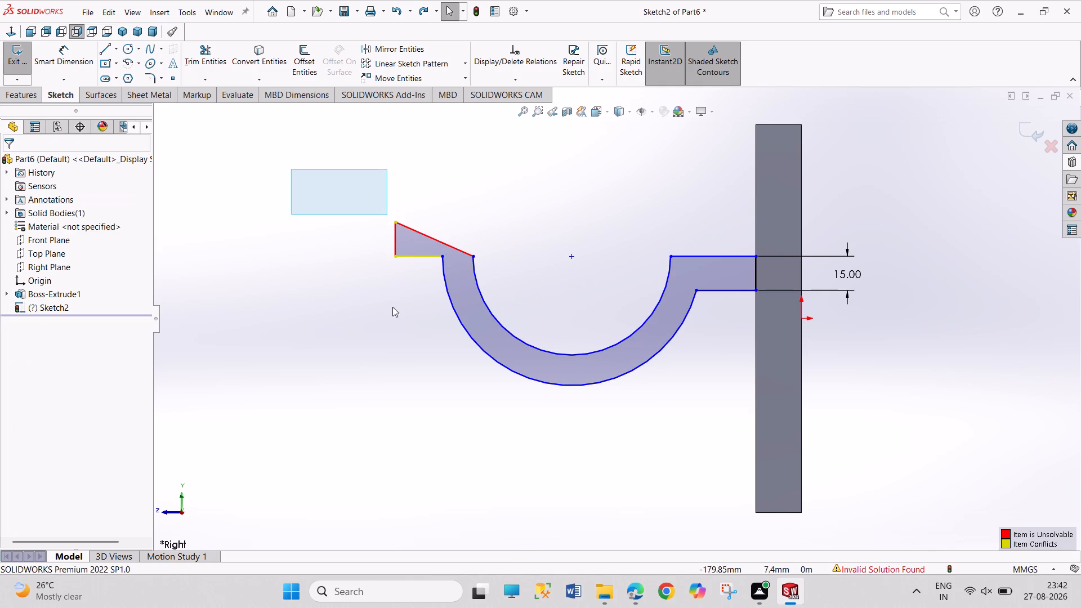
drag(392, 307, 787, 455)
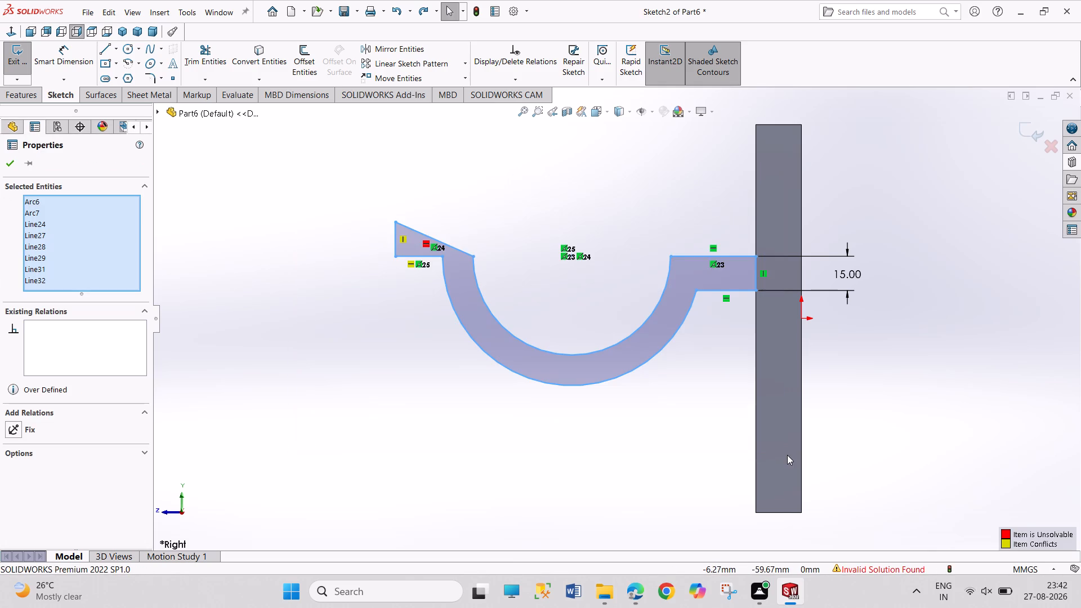
key(Delete)
key(Return)
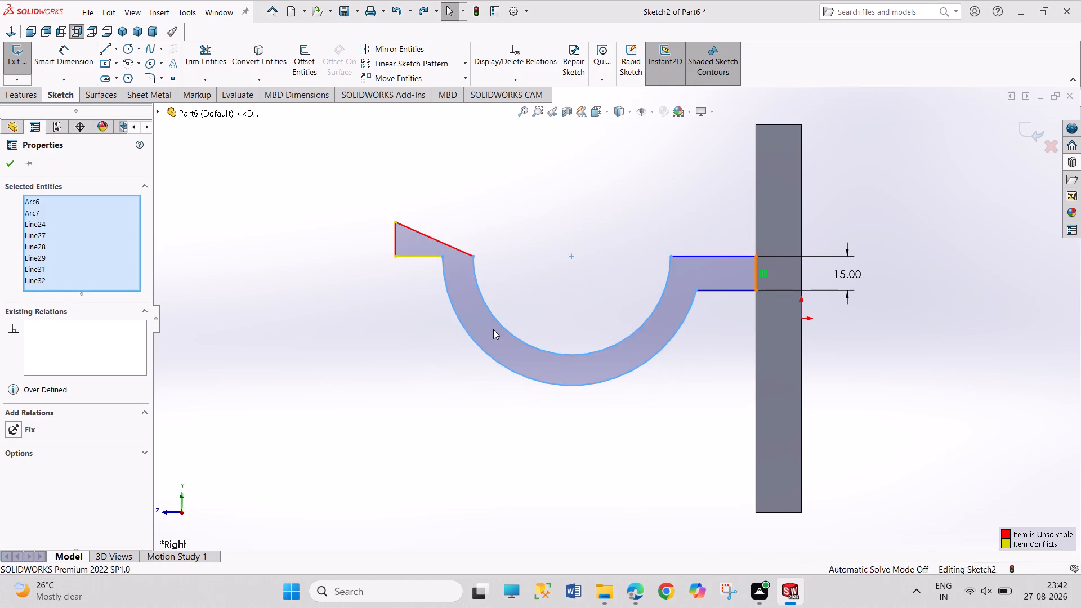
Sketch two concentric circles beside the wall plate, with radii of about 58 mm and 35 mm.
click(127, 45)
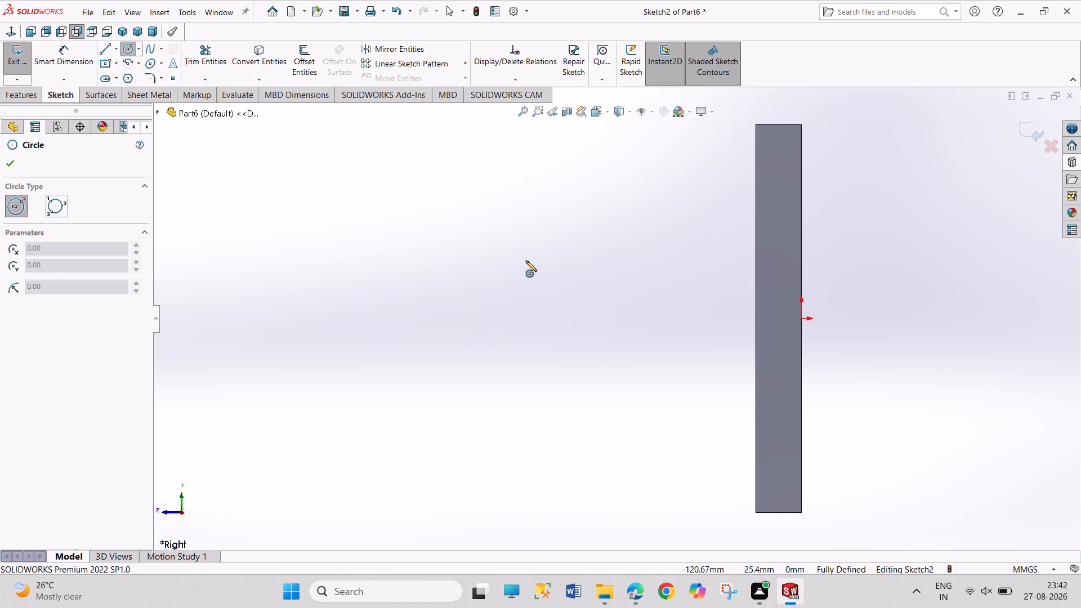
click(528, 260)
click(624, 352)
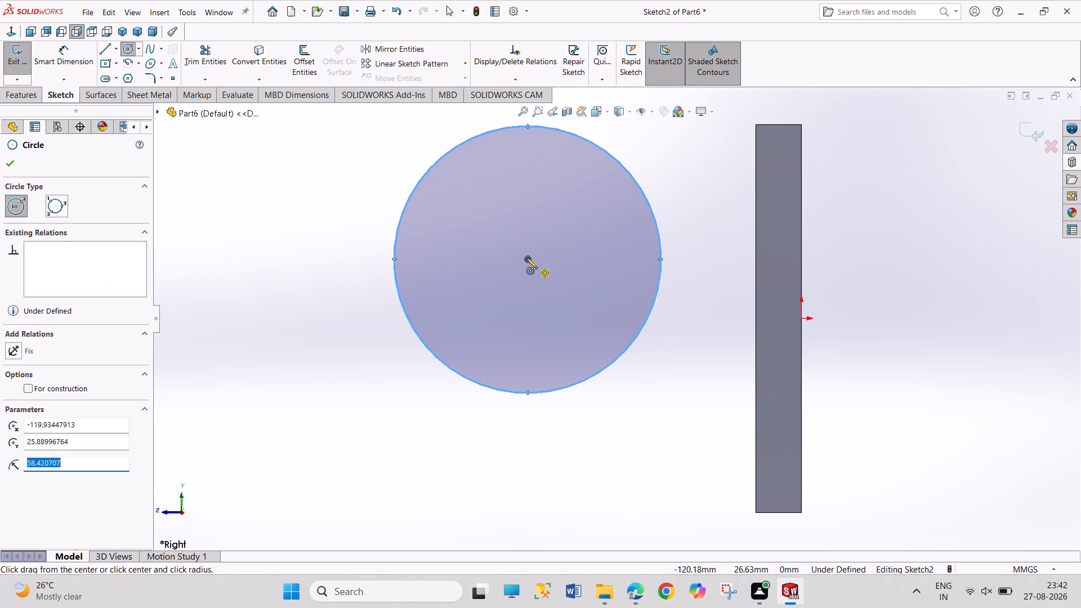
click(526, 258)
click(573, 324)
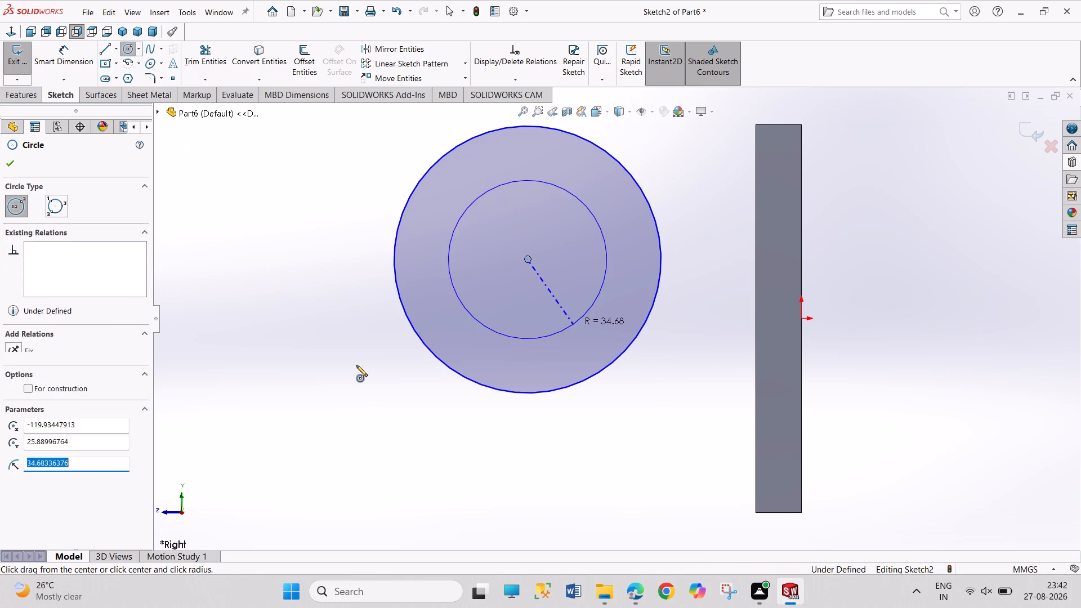
Dimension the outer circle to a diameter of 120 mm and the inner circle to 80 mm.
right_drag(356, 365, 332, 205)
click(398, 224)
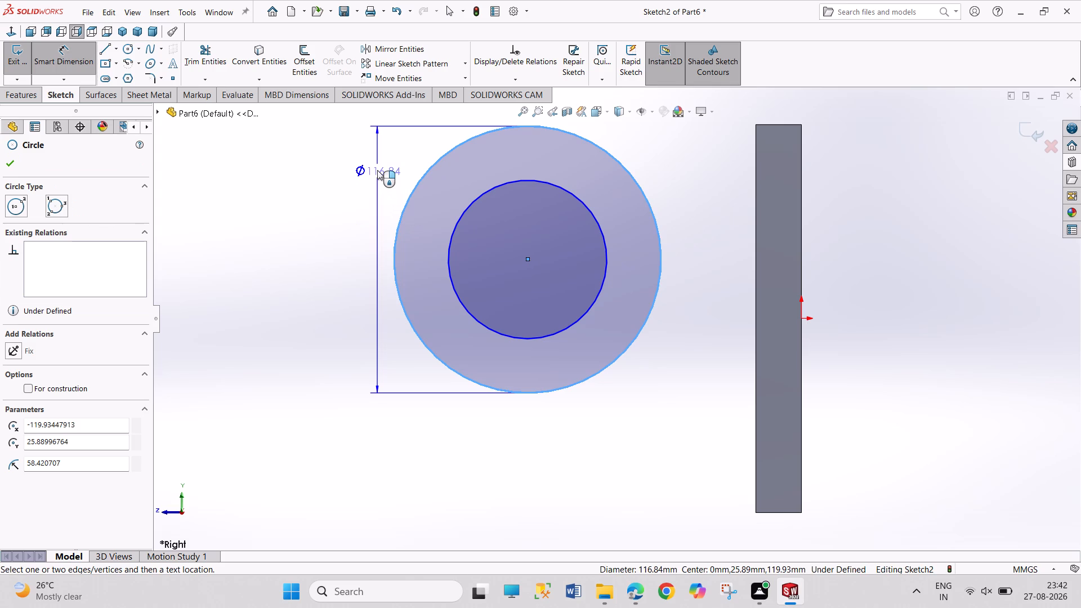
click(377, 170)
text(120)
key(Return)
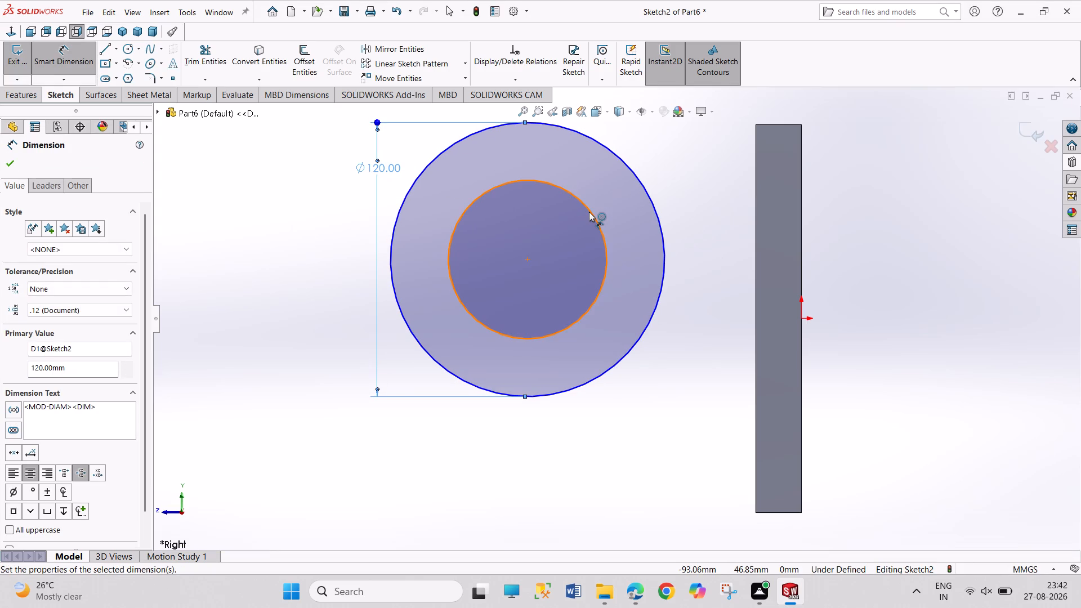
click(589, 212)
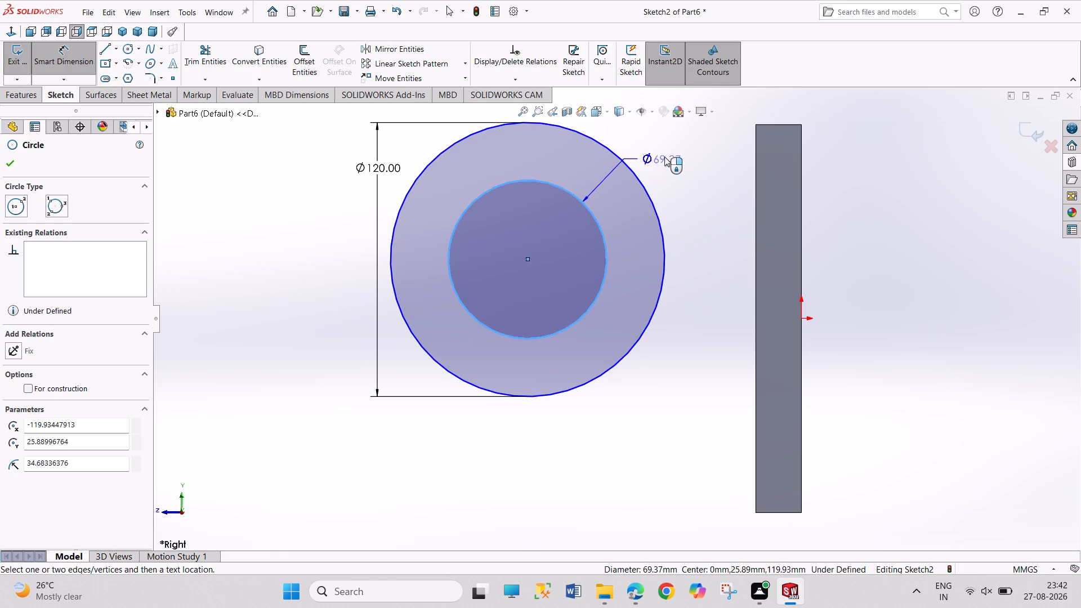
click(669, 155)
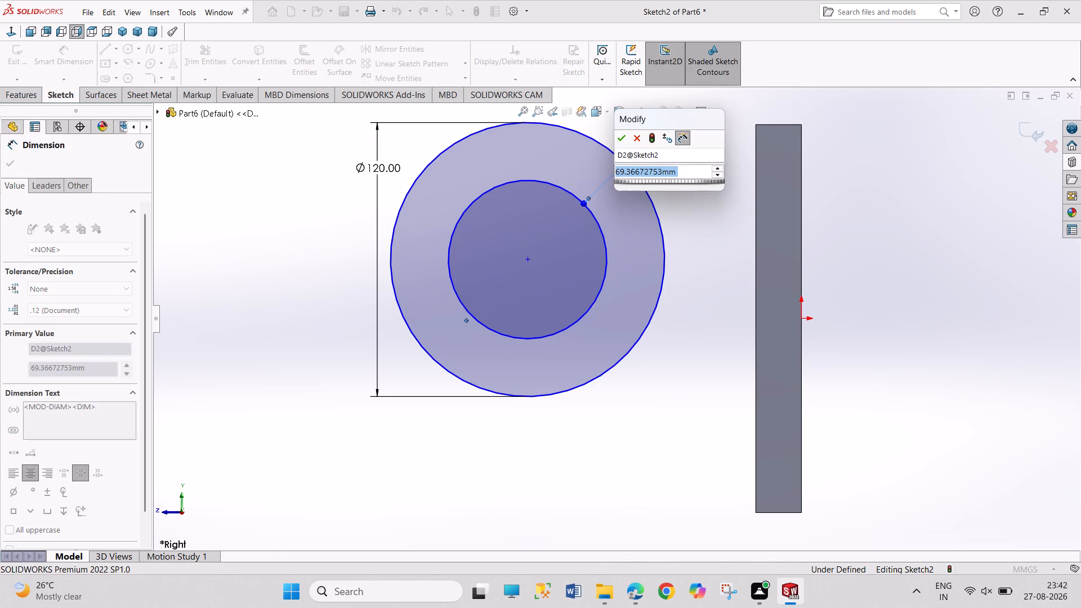
text(80)
key(Return)
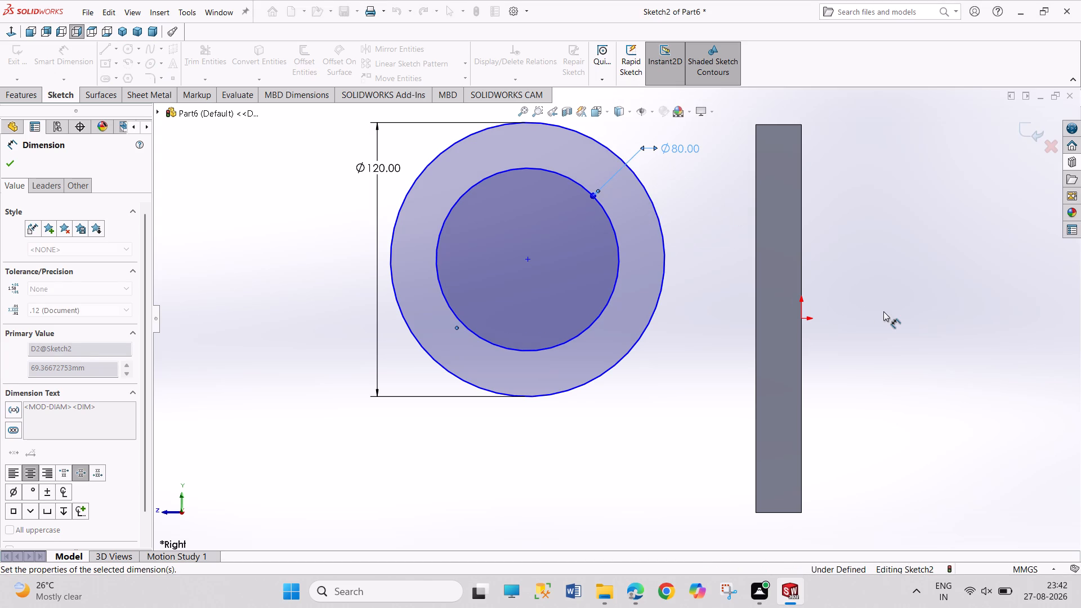
right_click(885, 311)
click(911, 347)
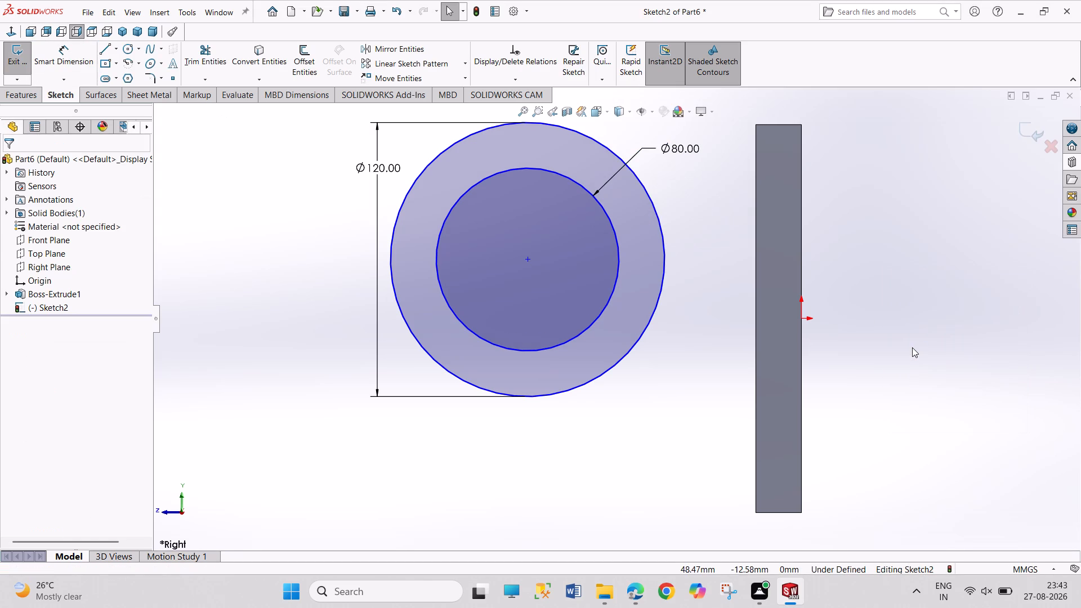
Sketch two horizontal lines from the circles' centre, one out past the outer circle's free side and one about 141 mm long across the plate.
click(100, 48)
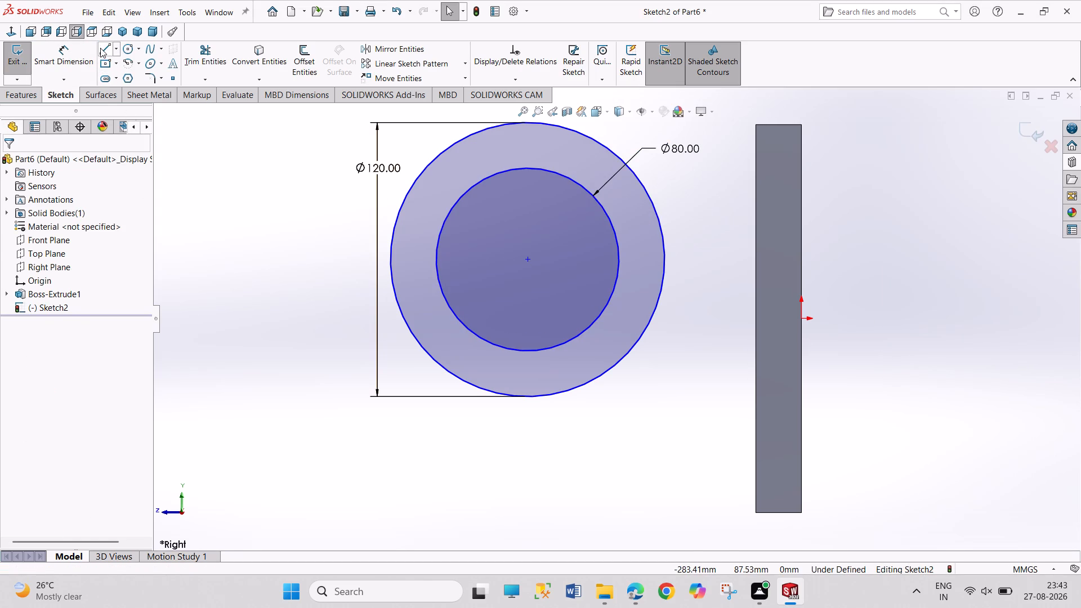
click(528, 260)
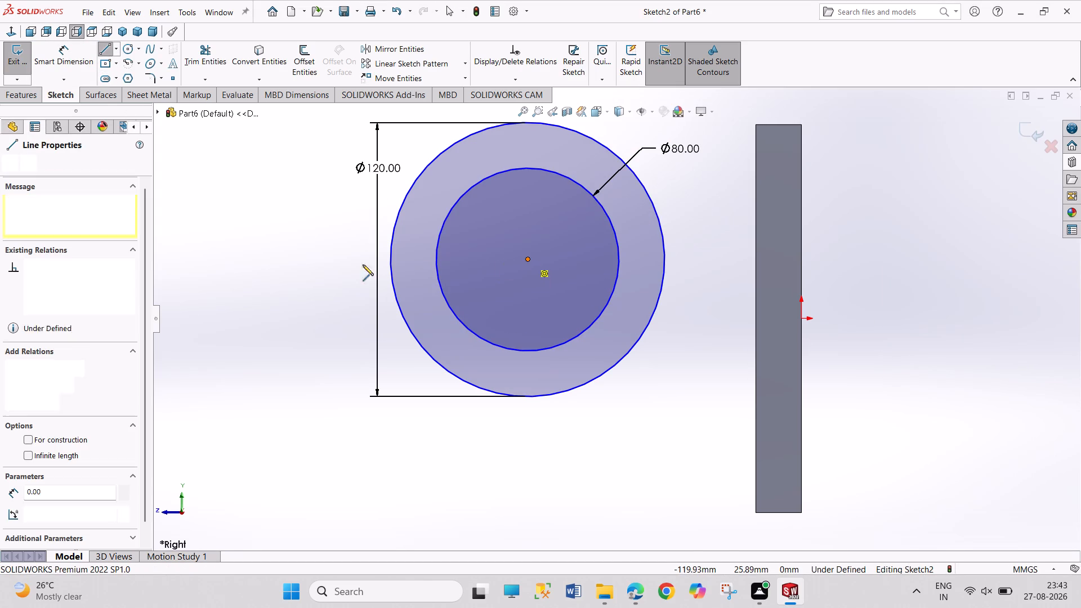
click(302, 260)
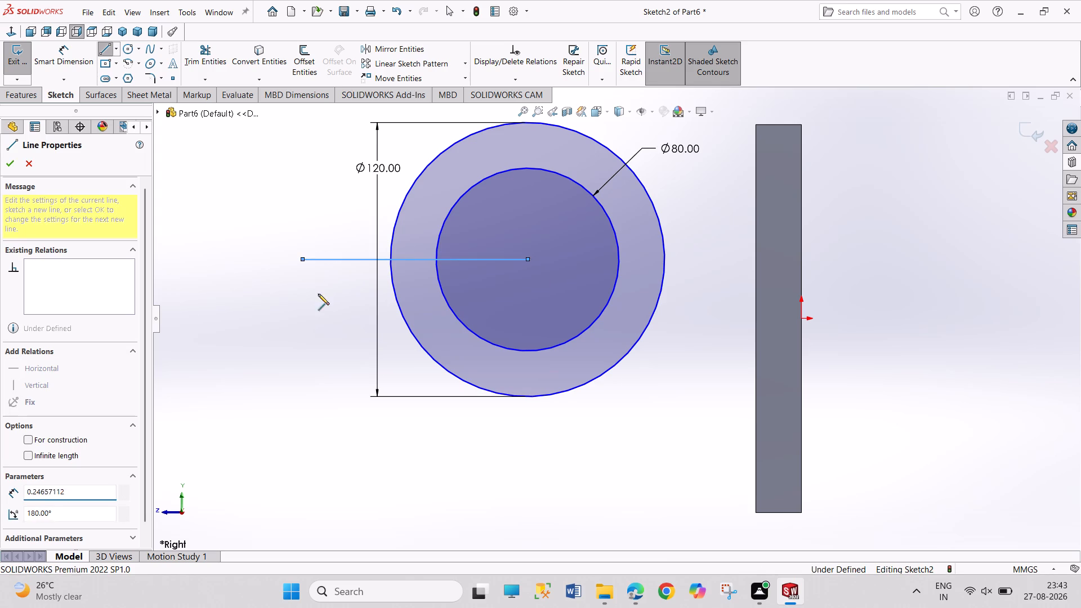
right_click(318, 310)
click(336, 317)
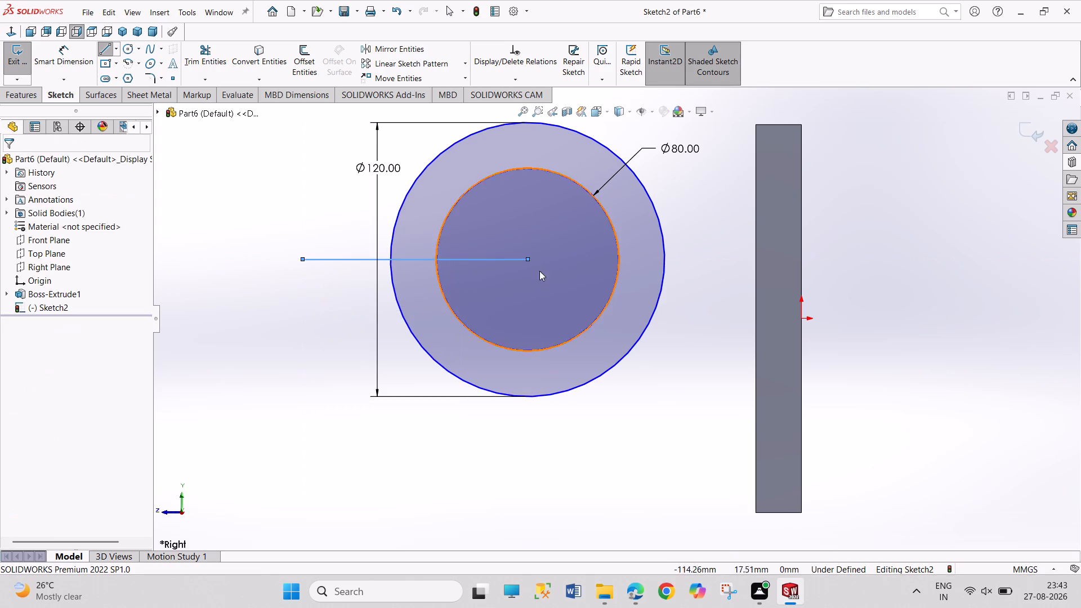
click(101, 48)
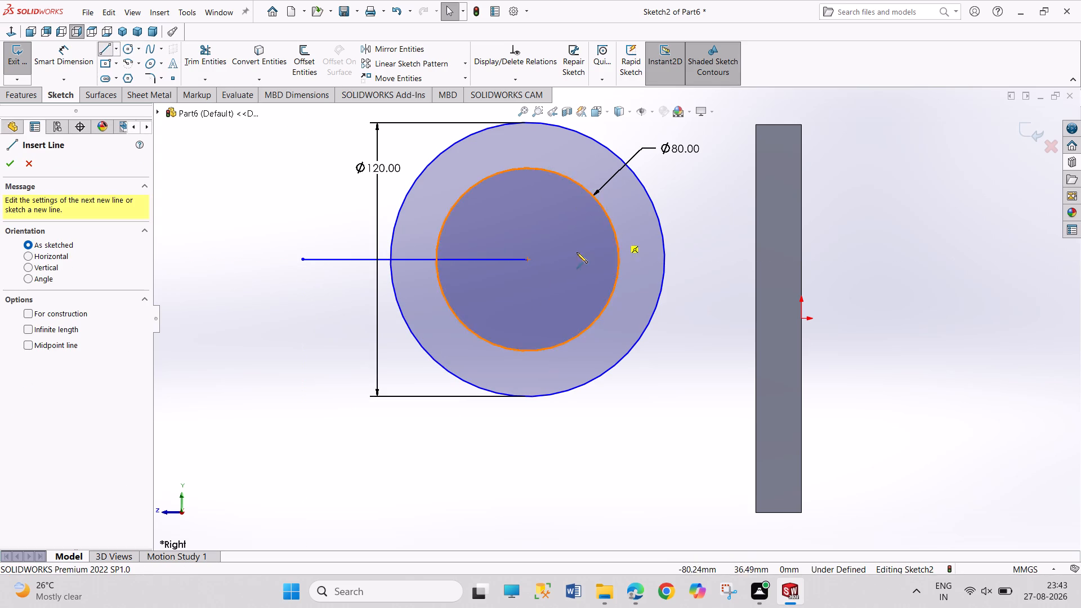
click(528, 260)
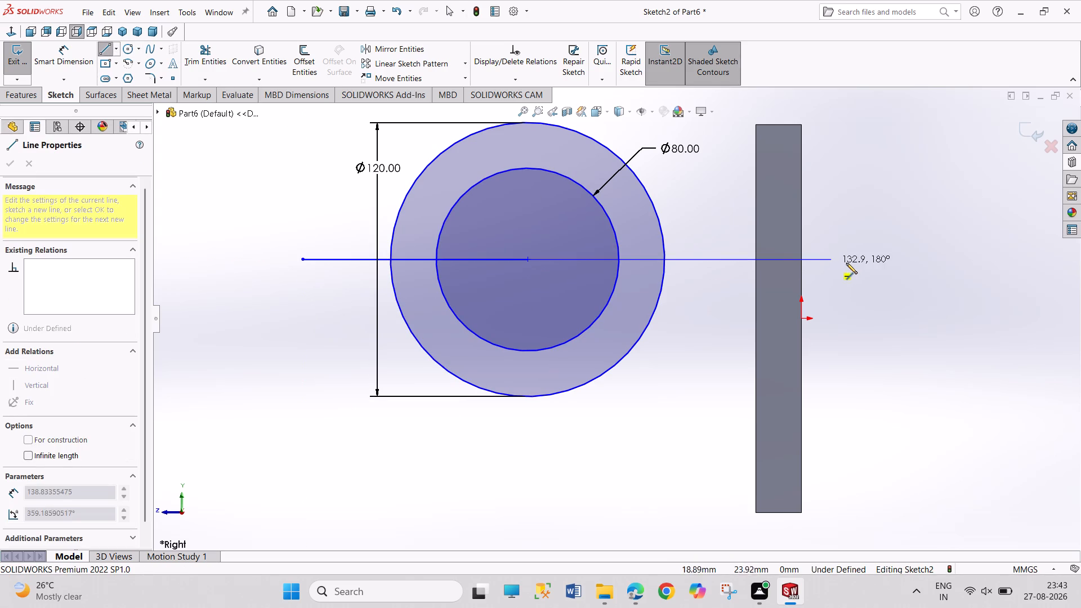
click(849, 262)
right_click(854, 211)
click(864, 221)
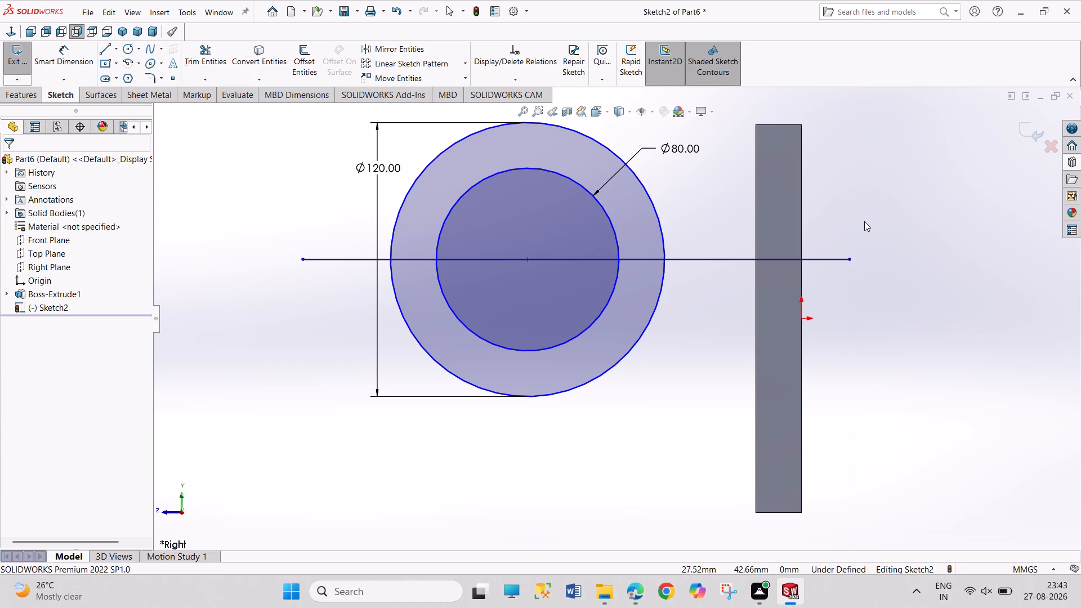
Sketch a horizontal line from the outer circle across the plate, dimensioned 15 mm below the horizontal line through the centre.
click(102, 49)
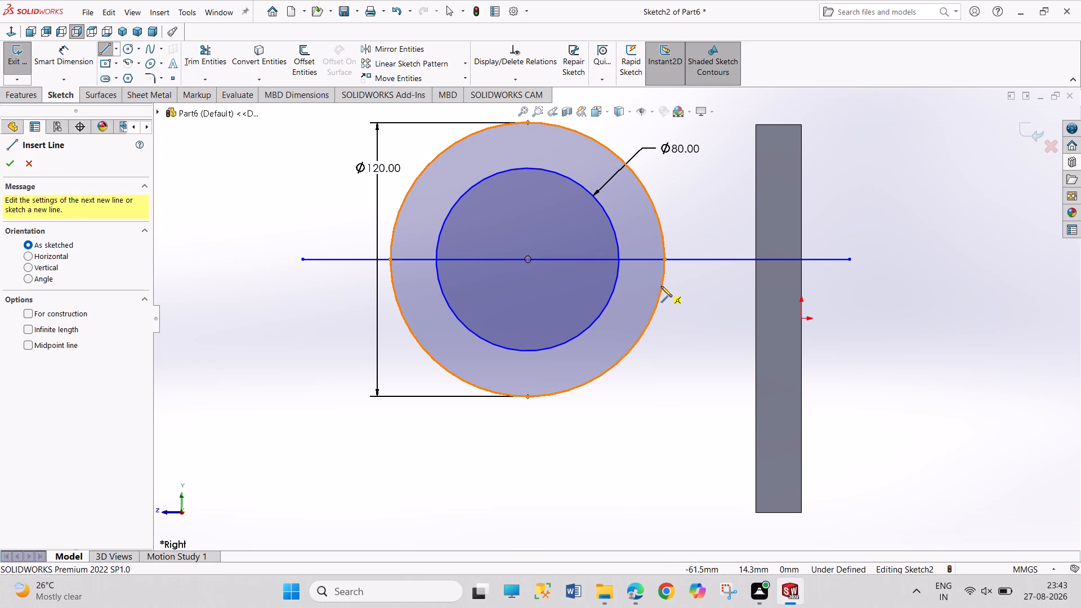
click(661, 286)
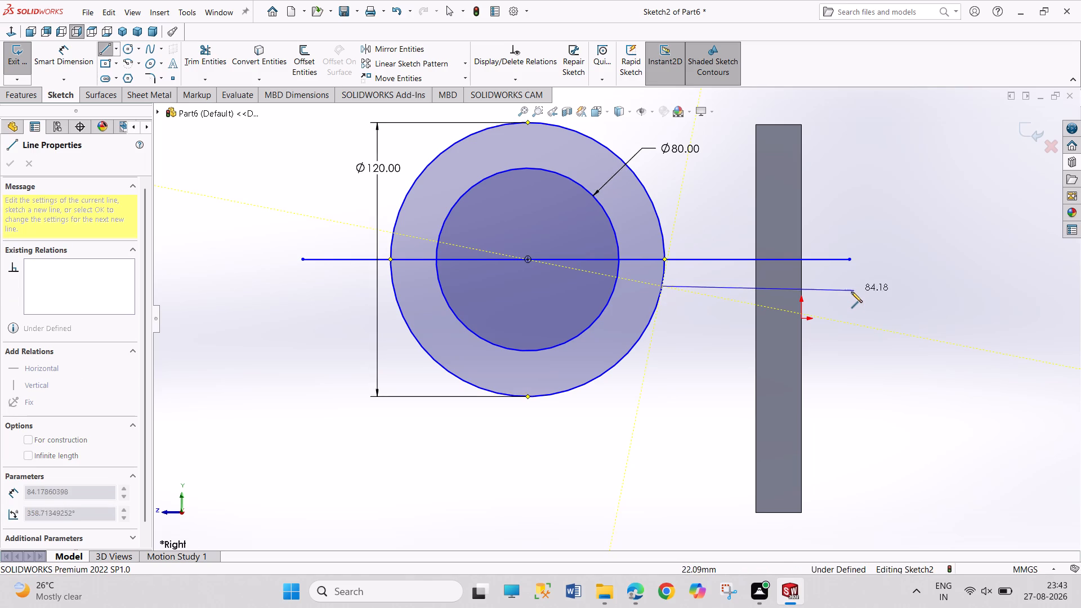
click(851, 288)
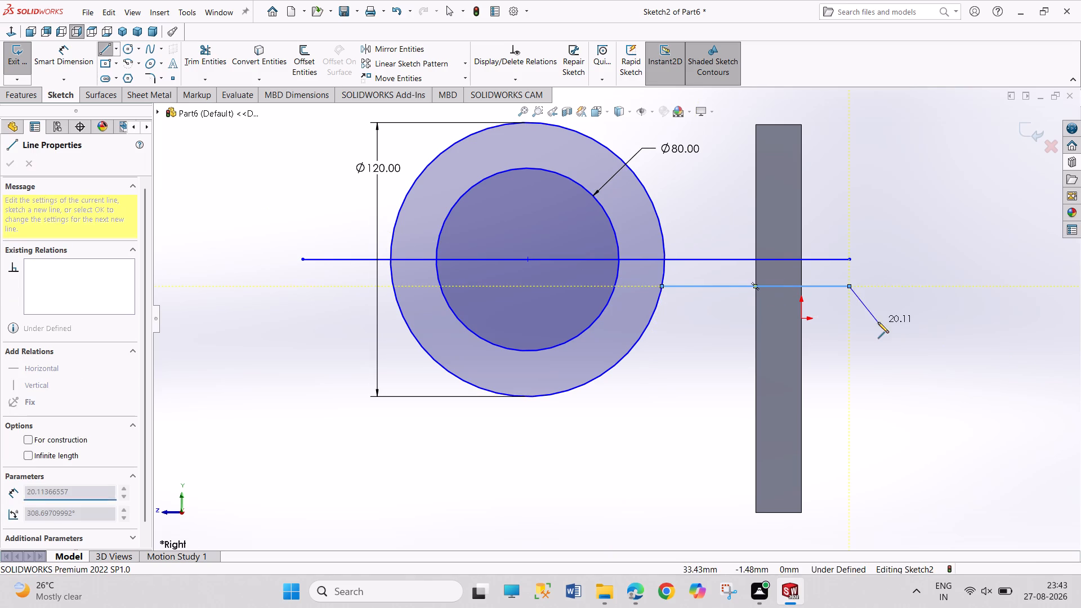
right_drag(878, 322, 889, 194)
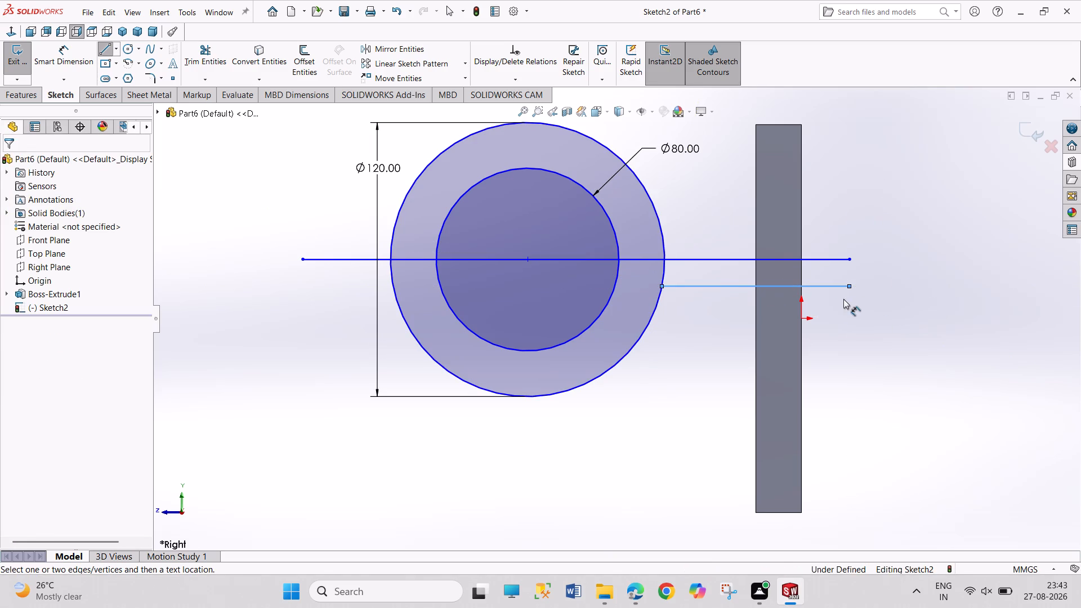
click(835, 285)
click(838, 259)
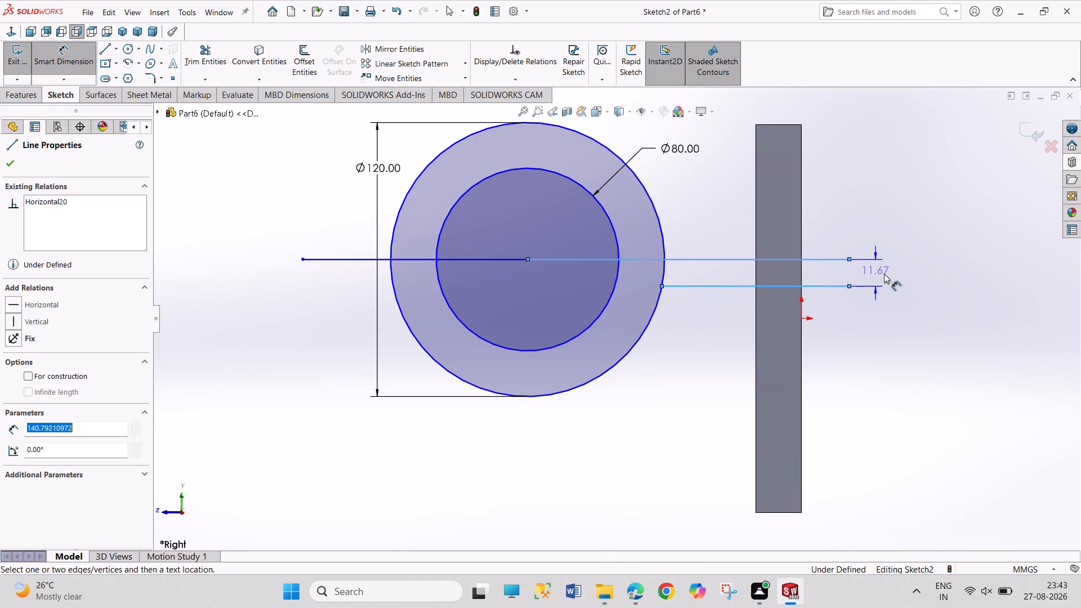
click(885, 274)
text(15)
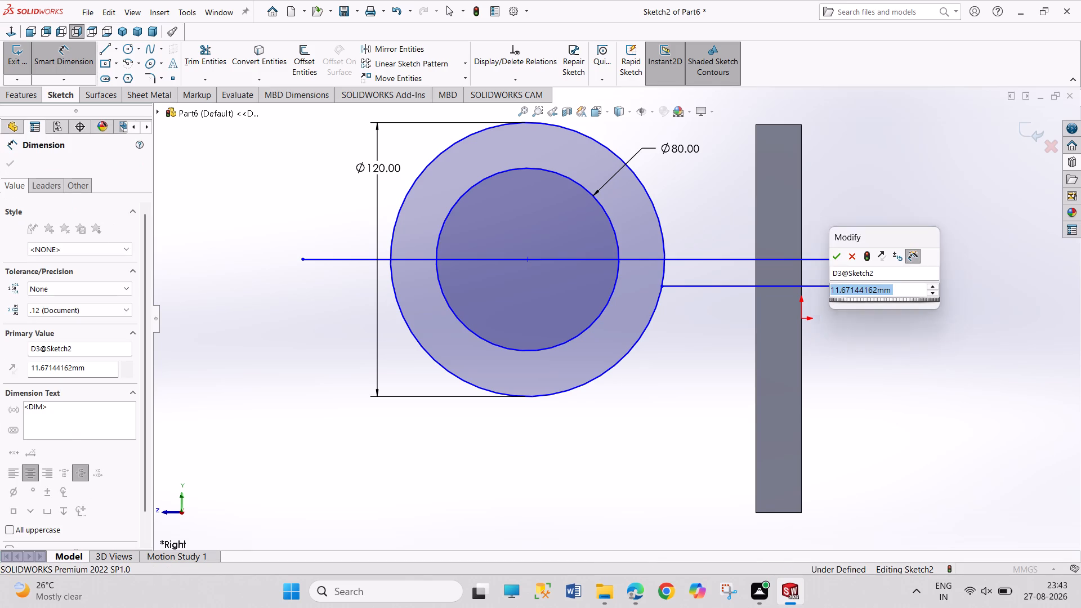
key(Return)
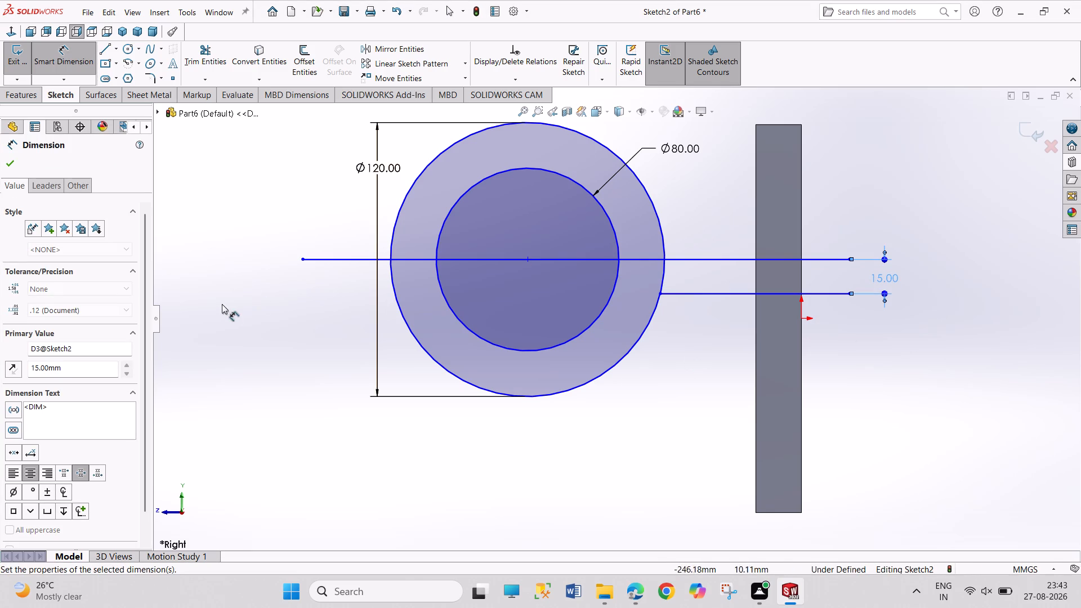
right_click(219, 306)
click(296, 339)
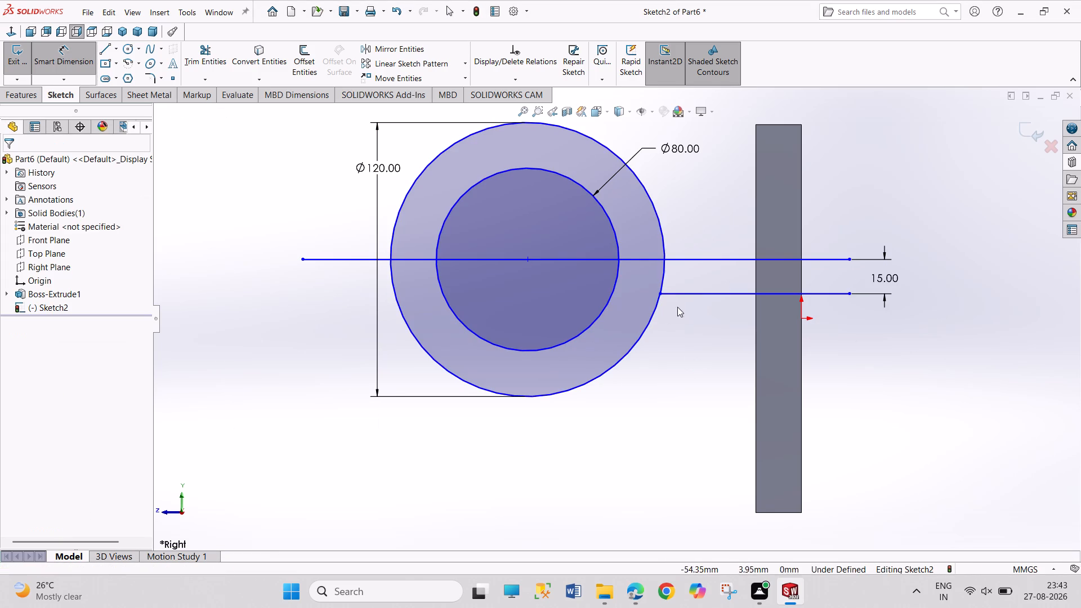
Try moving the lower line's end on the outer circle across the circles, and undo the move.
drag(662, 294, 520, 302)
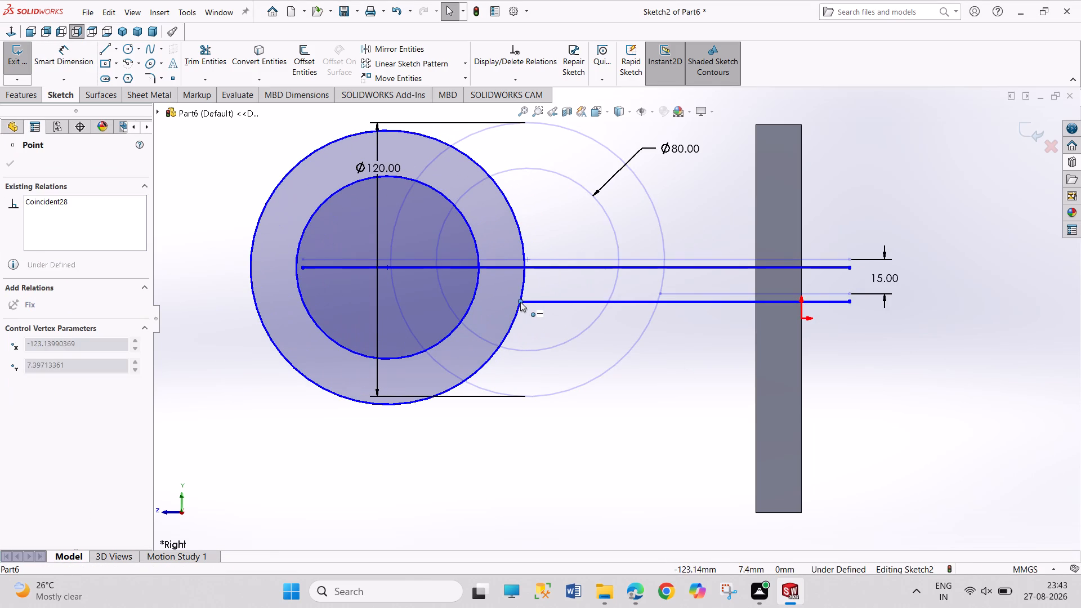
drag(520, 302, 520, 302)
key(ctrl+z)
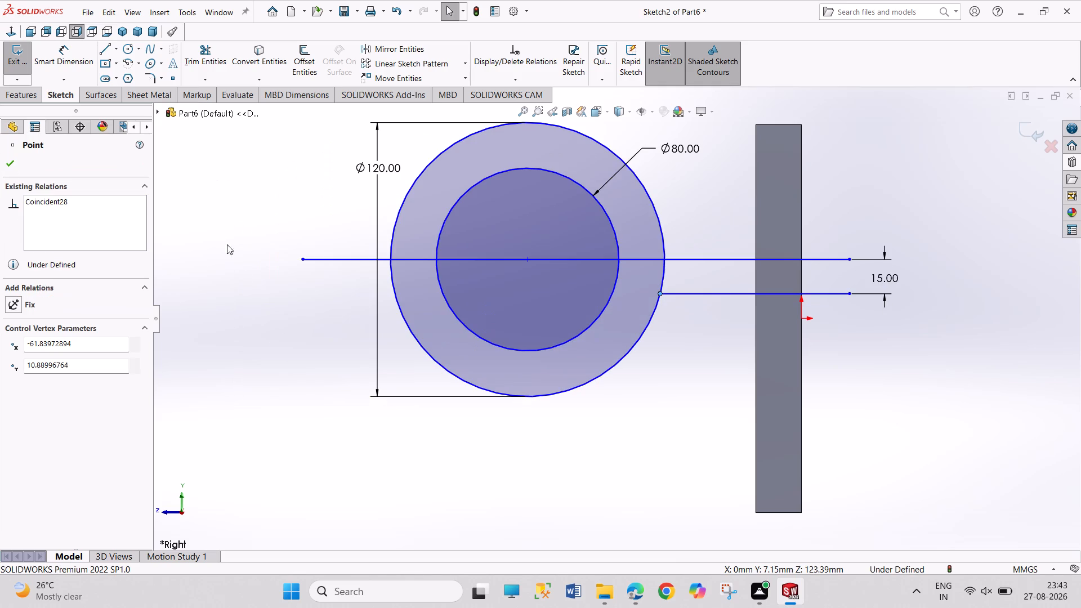
Sketch a horizontal line about 157 mm long from the lower line's end across the circles, ending below the centre line's free end.
click(110, 52)
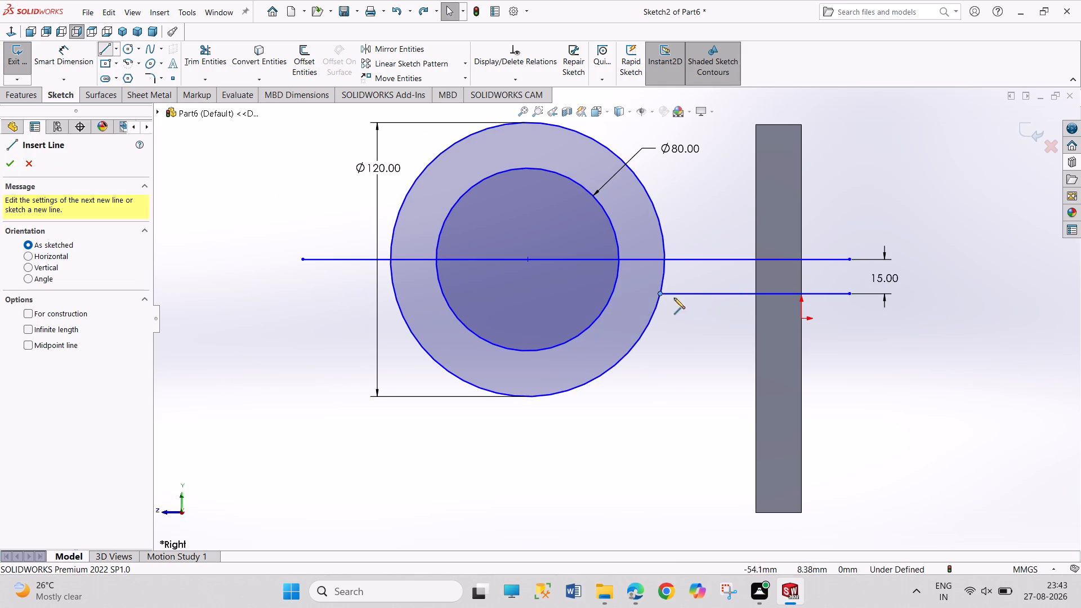
click(661, 294)
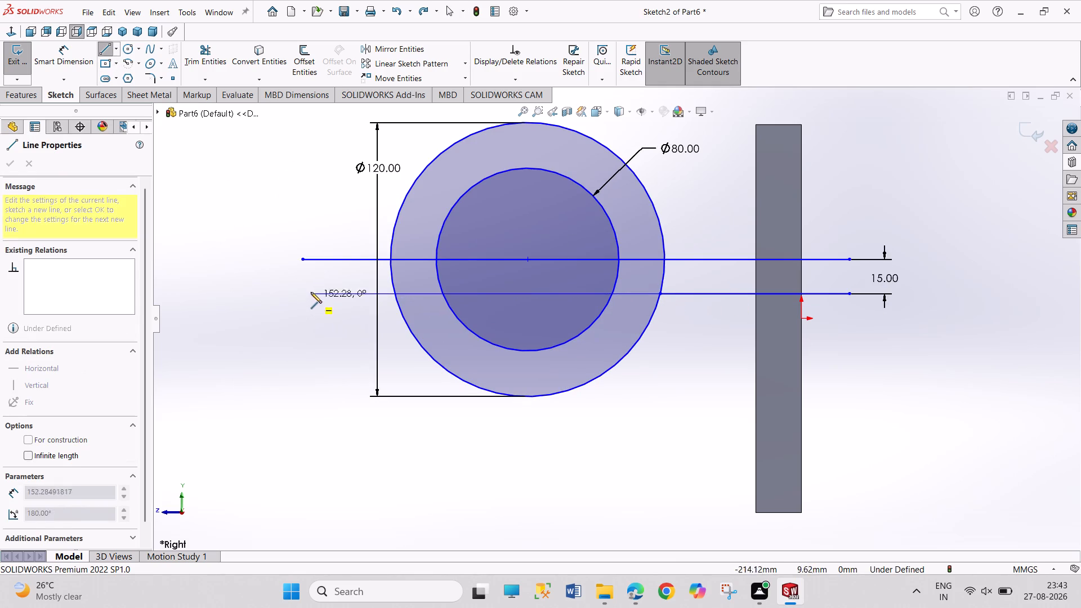
click(300, 296)
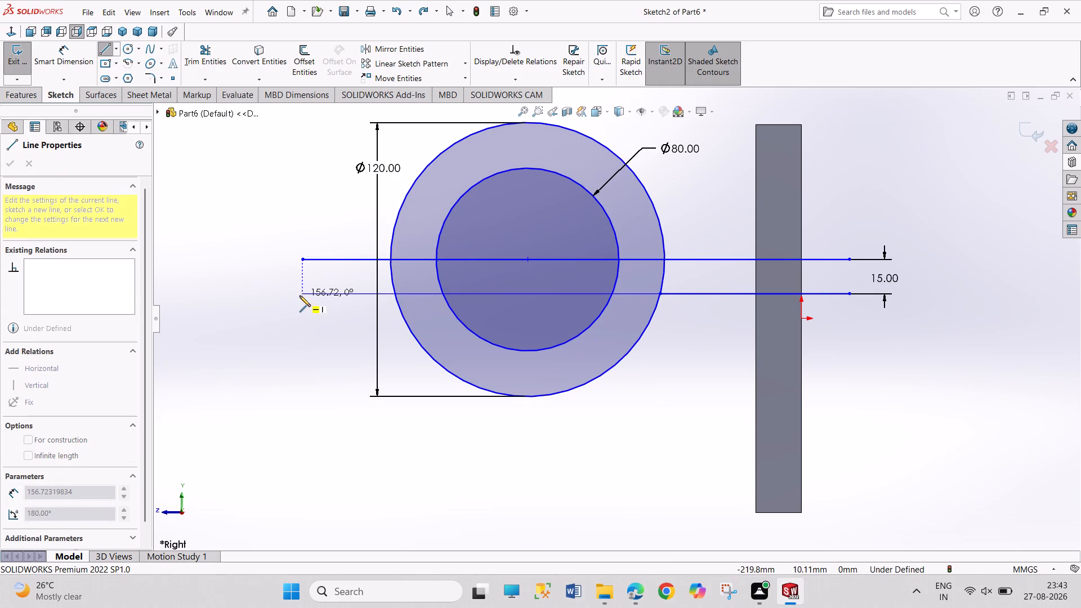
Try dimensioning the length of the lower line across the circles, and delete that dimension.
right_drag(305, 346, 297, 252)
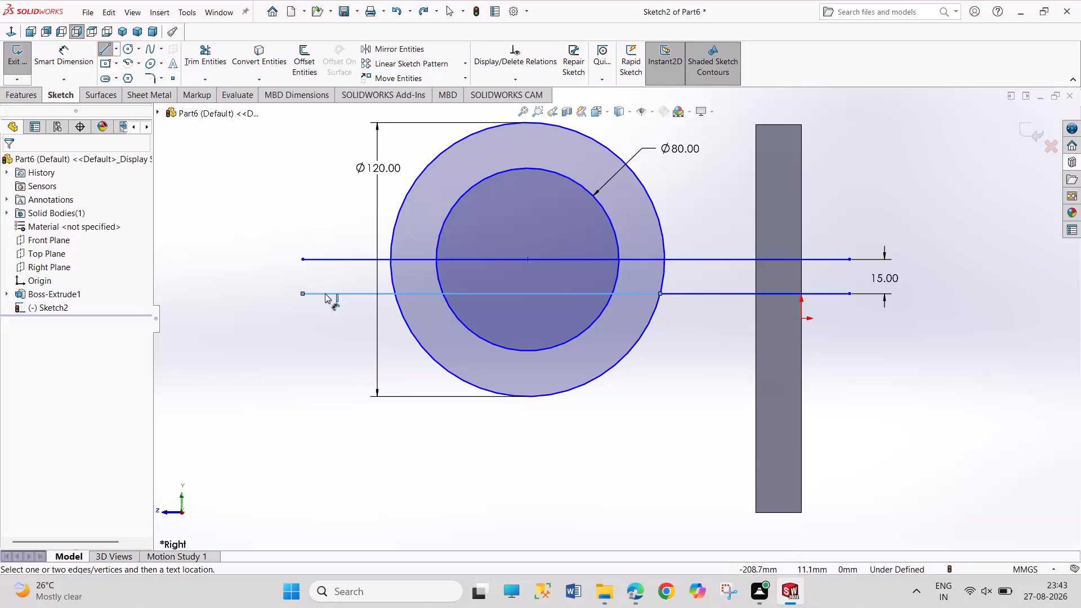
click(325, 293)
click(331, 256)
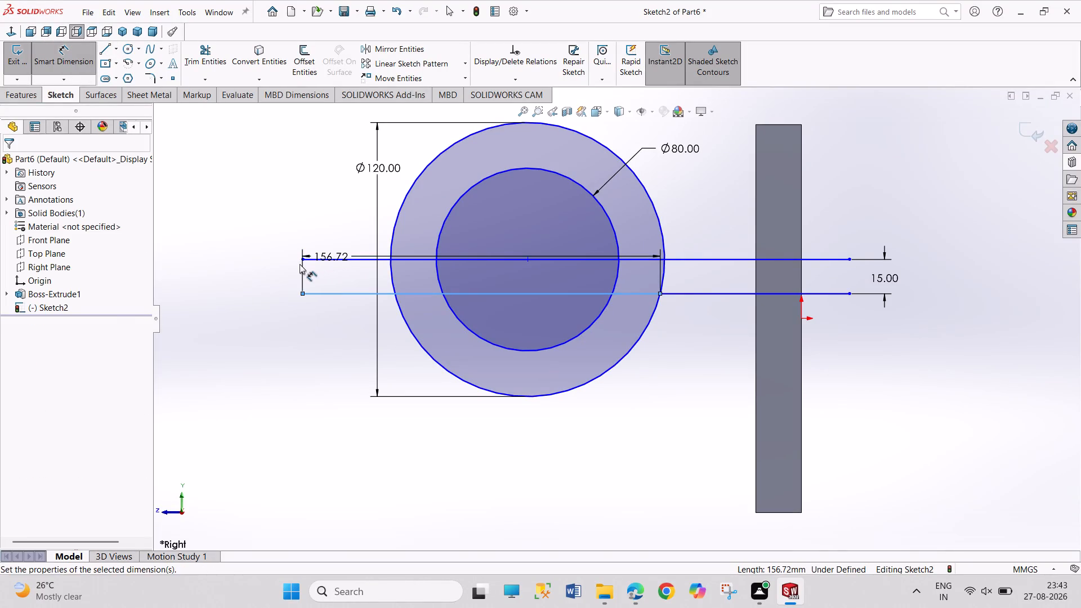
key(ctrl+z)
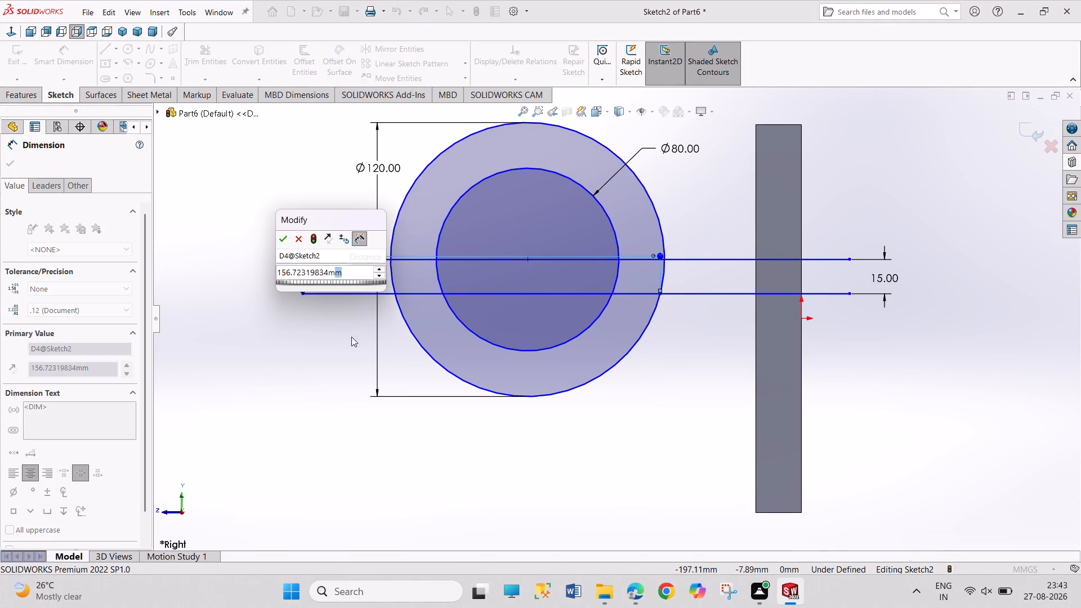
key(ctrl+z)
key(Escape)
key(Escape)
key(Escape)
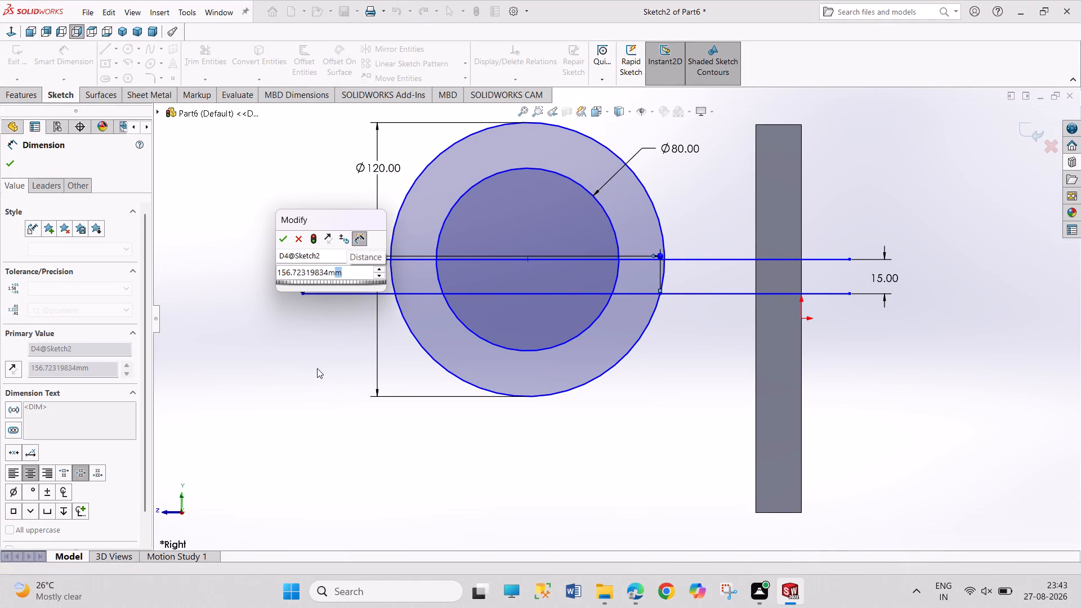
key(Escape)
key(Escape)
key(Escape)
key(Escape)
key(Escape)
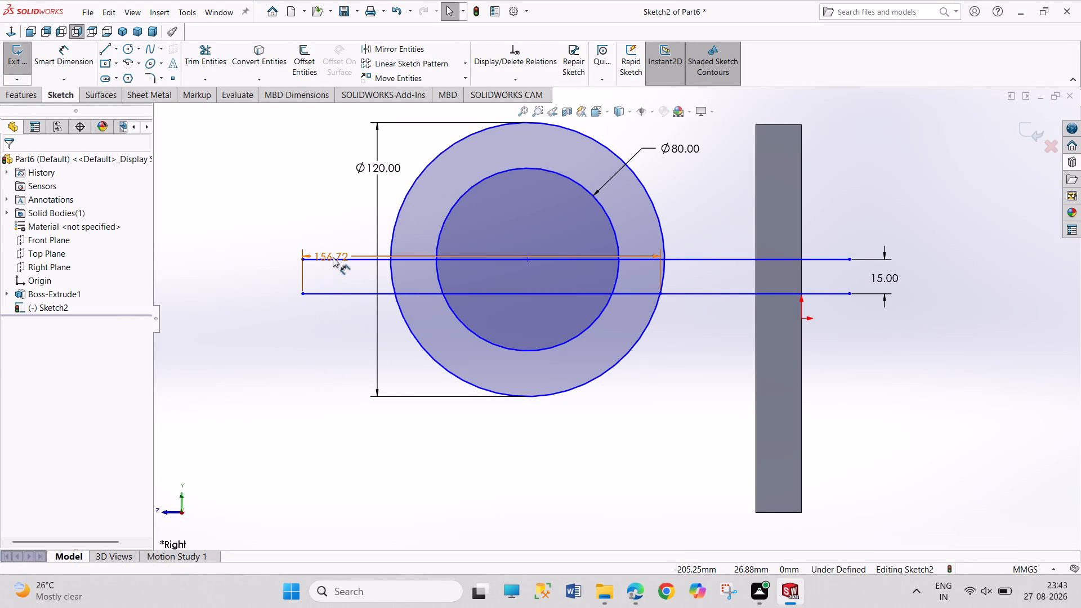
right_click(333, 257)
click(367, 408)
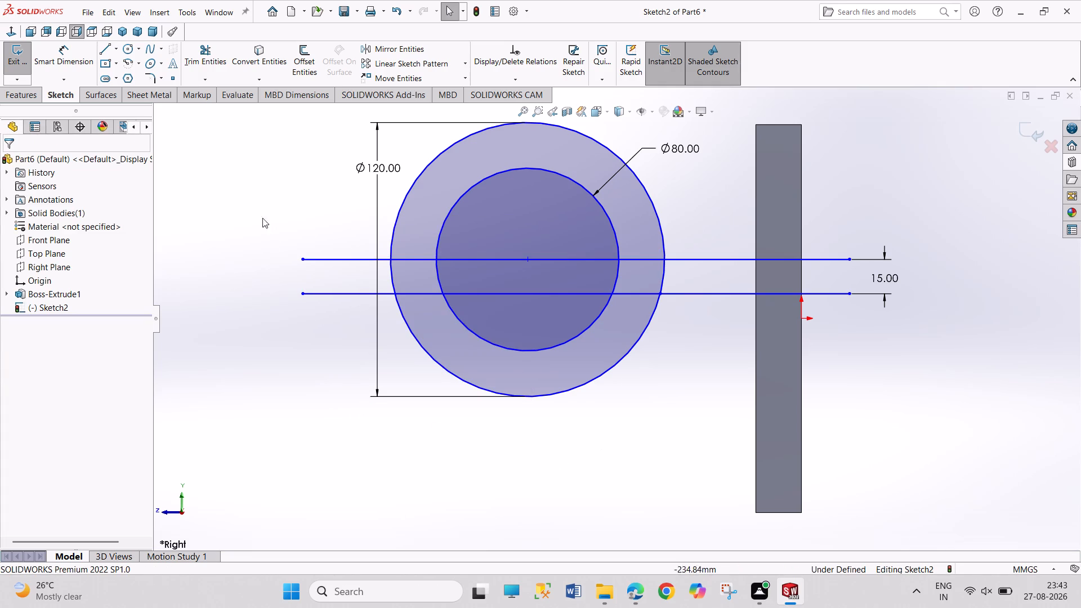
Trim the circles and both horizontal lines down to a half-ring cradle below the centre with a straight arm running into the plate.
click(206, 57)
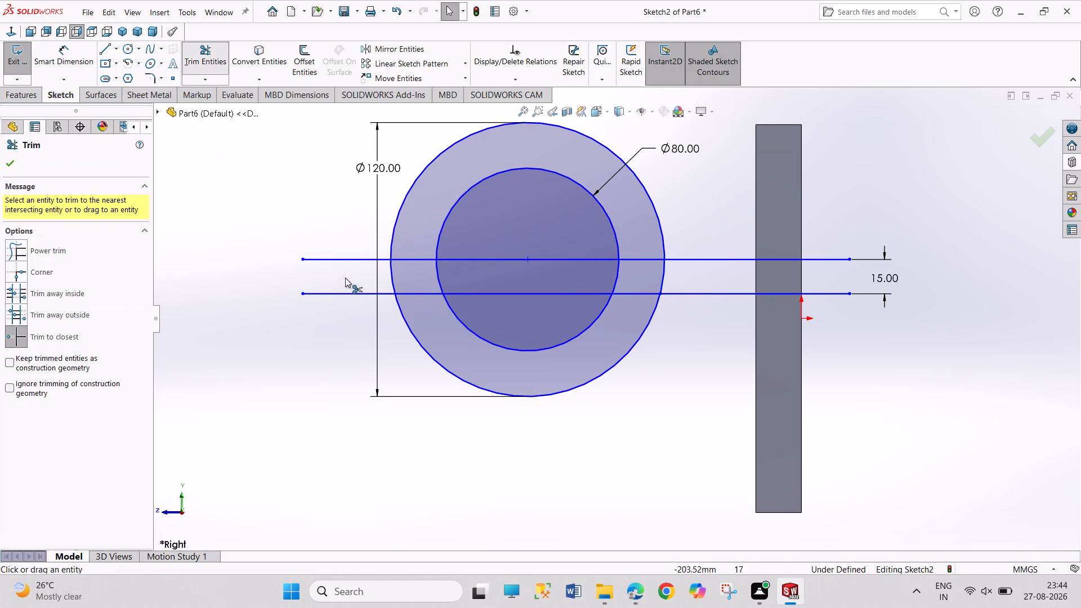
click(341, 257)
click(346, 293)
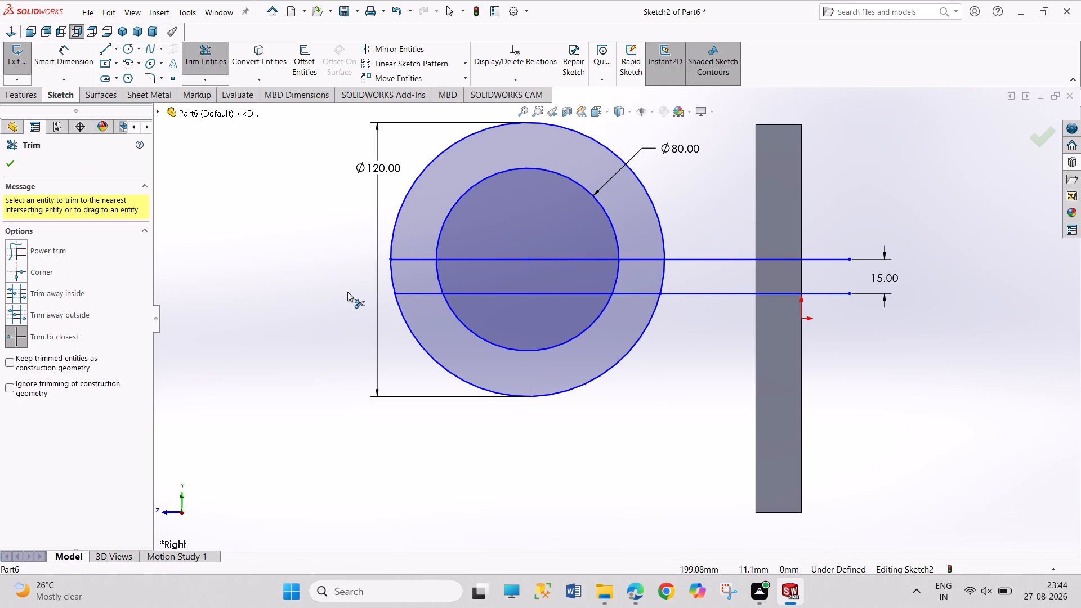
click(400, 205)
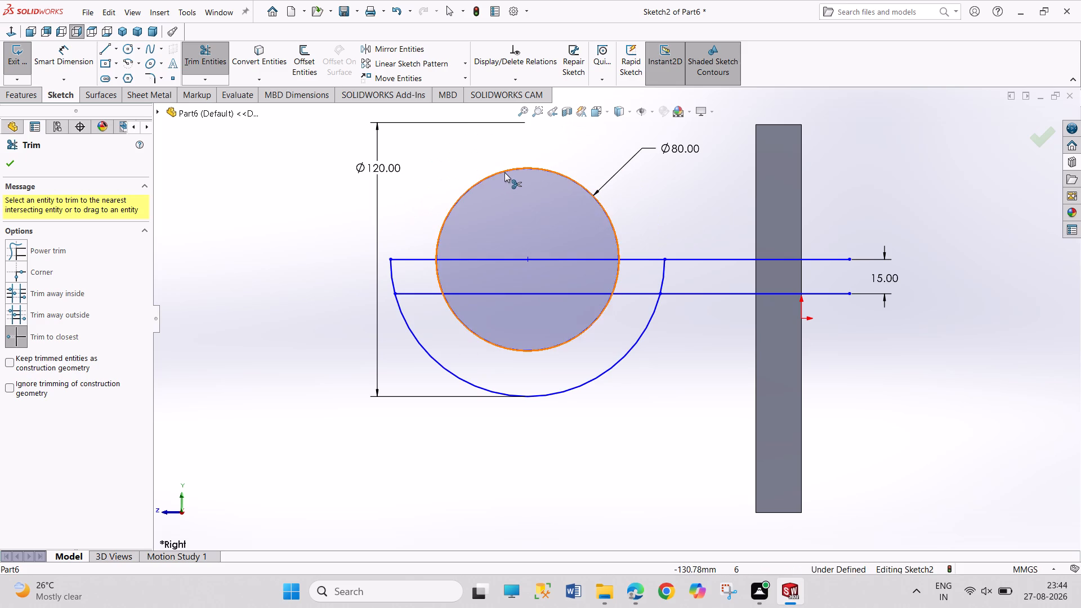
click(506, 171)
click(483, 254)
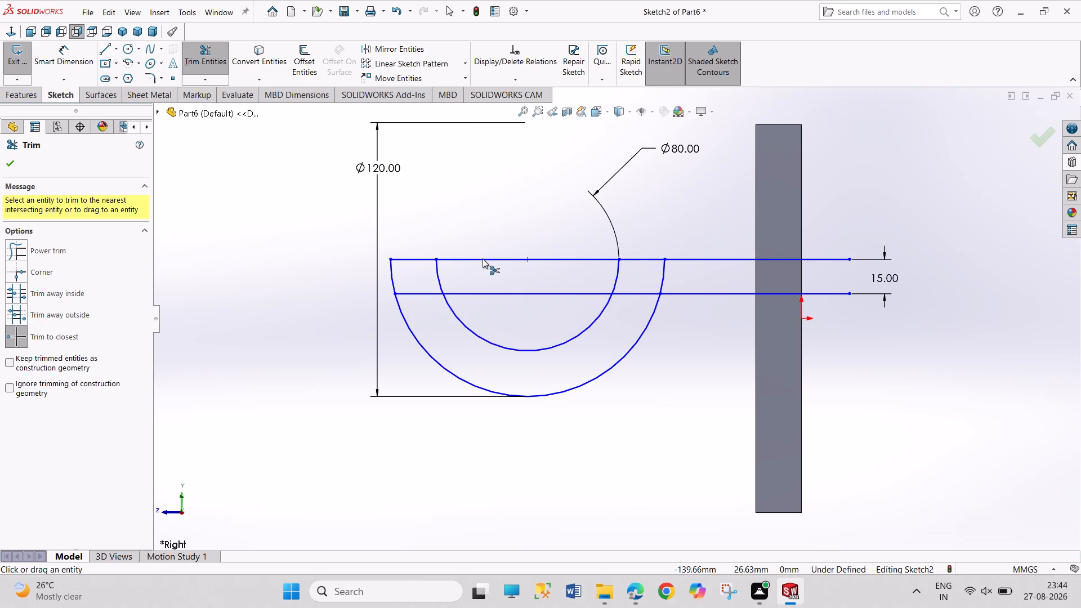
click(483, 258)
click(485, 294)
click(424, 294)
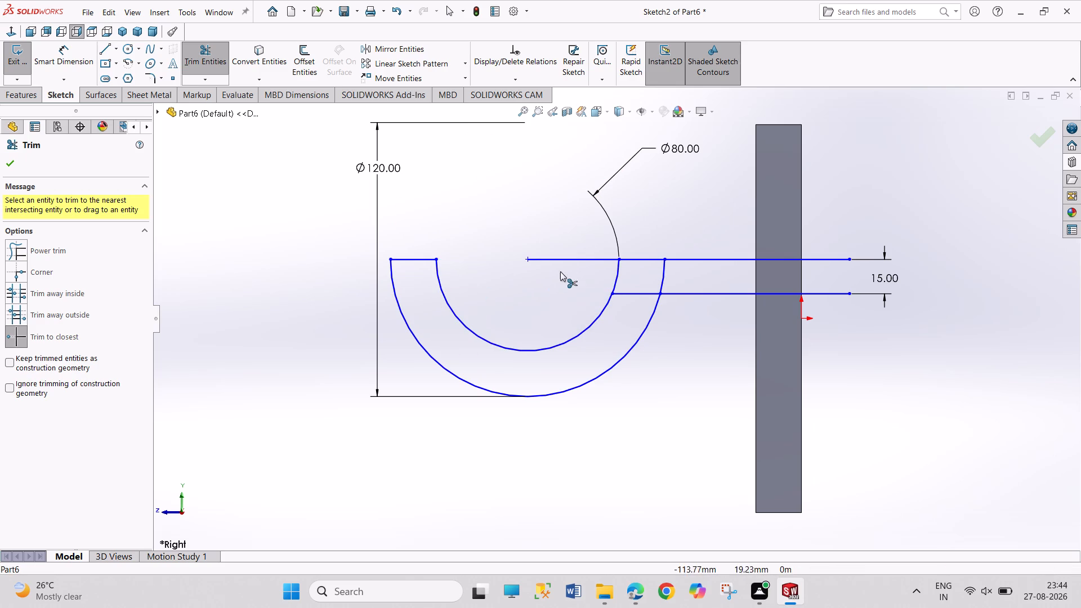
click(569, 257)
click(637, 292)
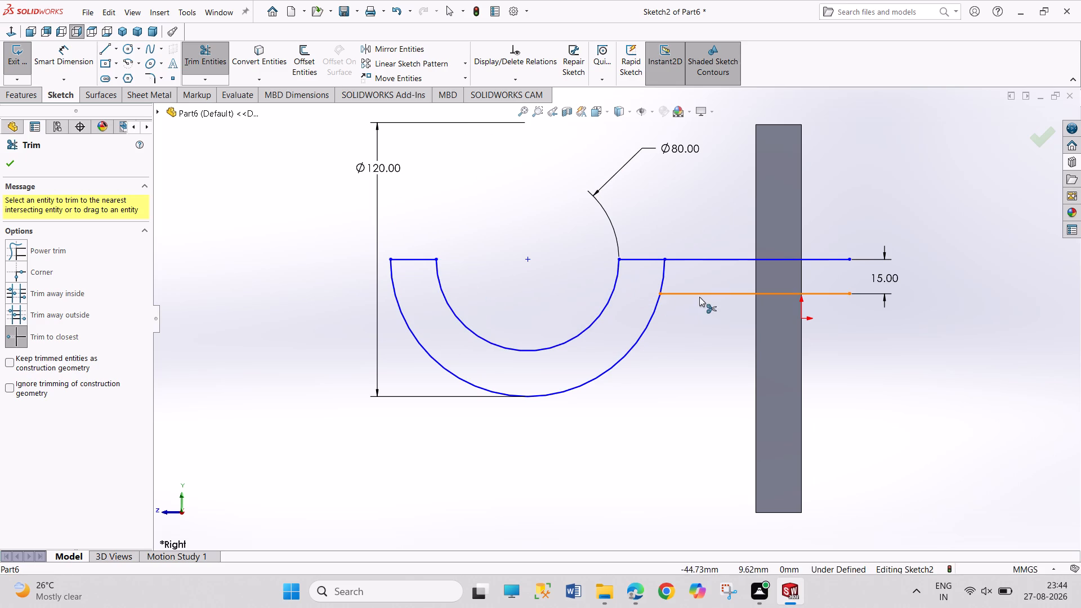
click(661, 279)
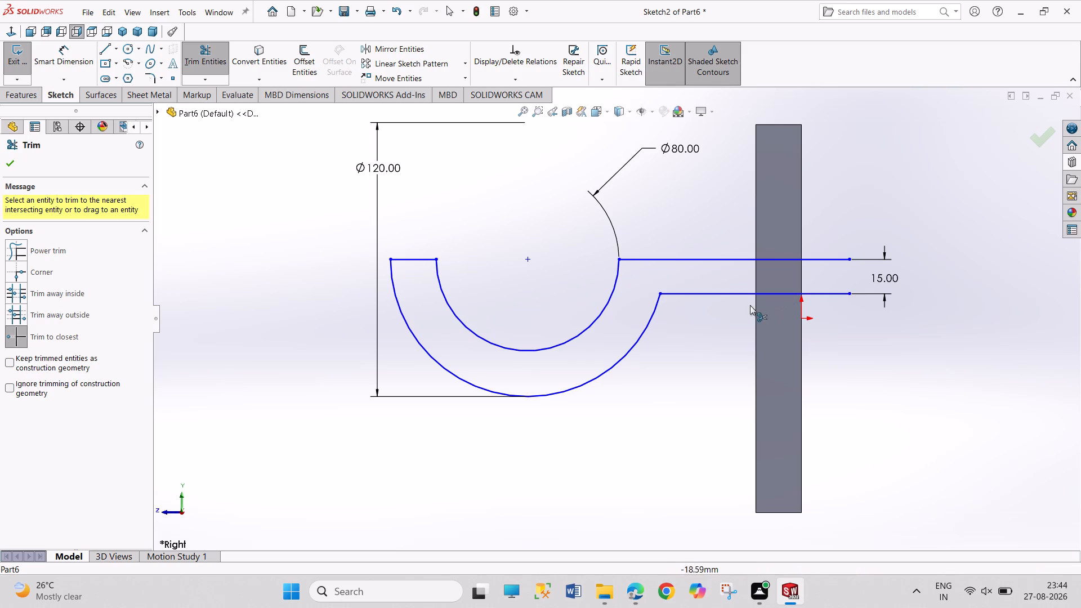
right_click(689, 220)
click(704, 258)
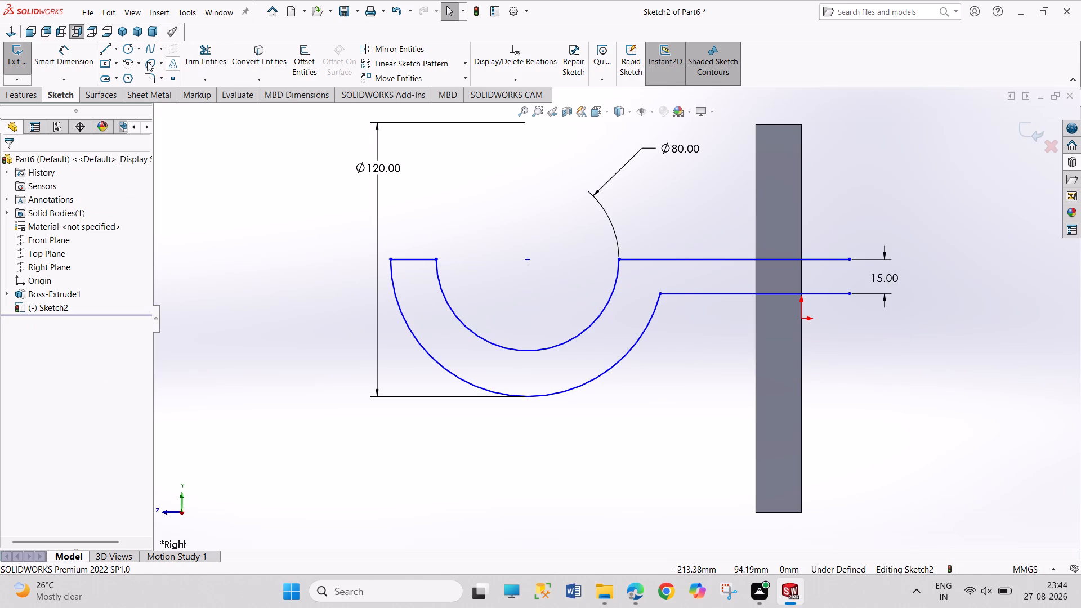
Sketch a 15 mm vertical line joining the arm's two horizontal lines at the plate's cradle-side face.
click(104, 48)
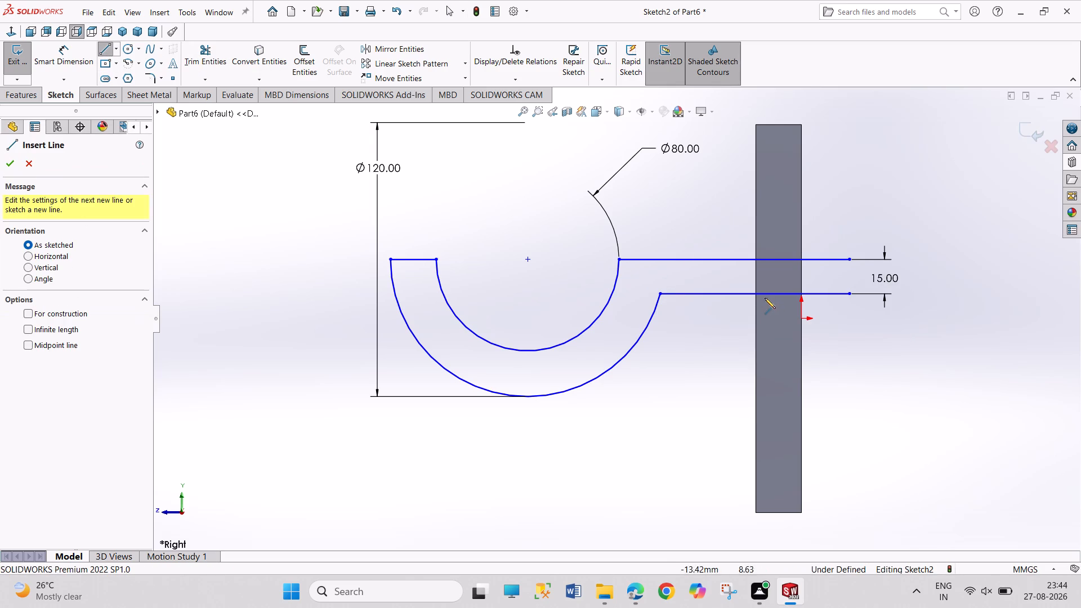
click(756, 294)
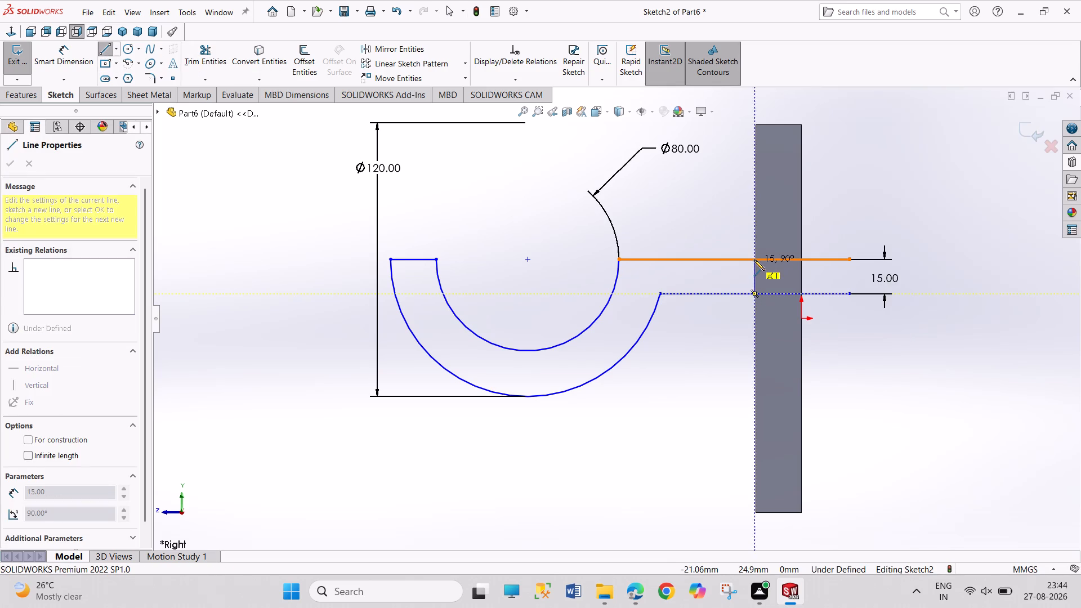
click(754, 259)
right_click(695, 213)
click(705, 221)
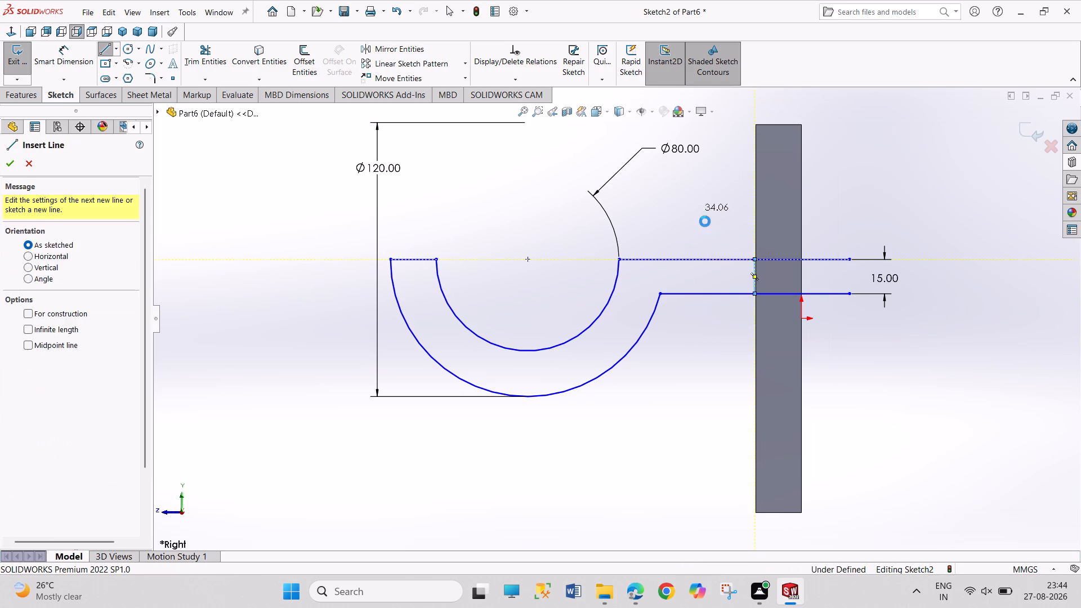
right_drag(700, 228, 698, 135)
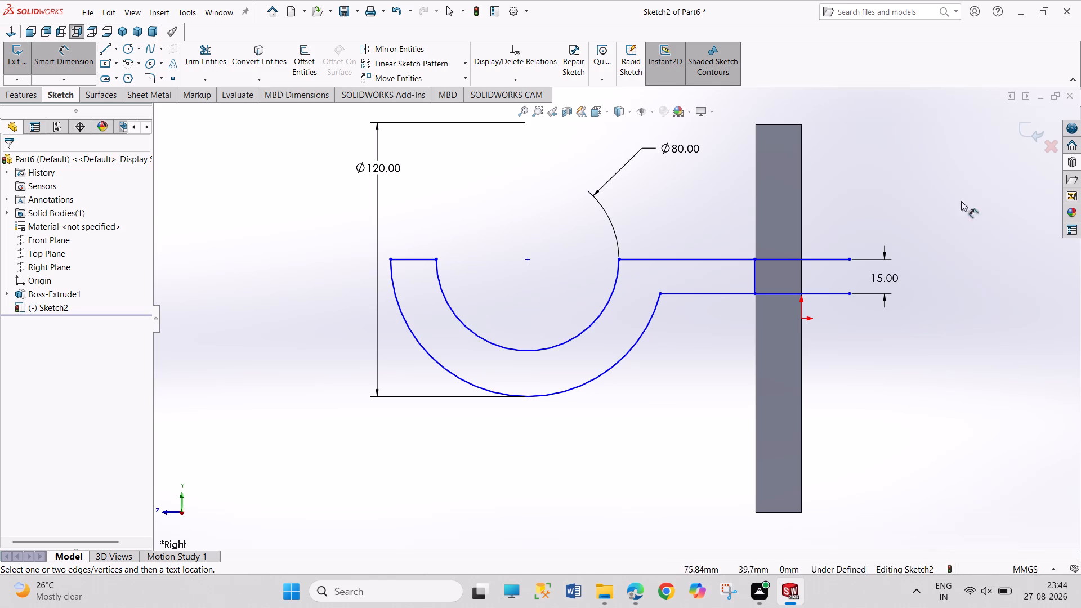
right_click(926, 169)
click(937, 208)
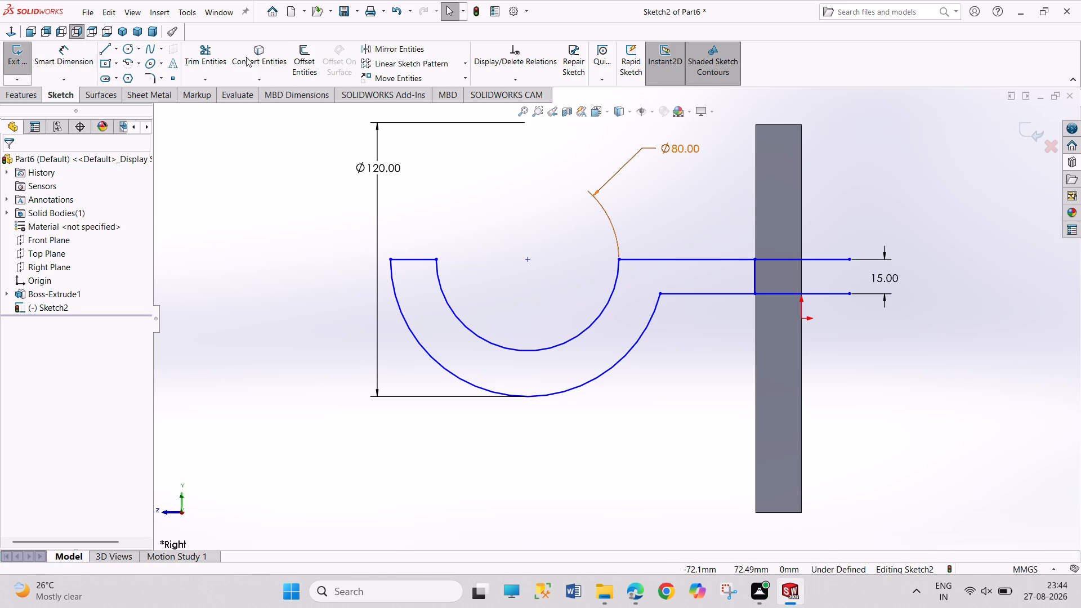
Trim away both arm lines where they extend past the vertical line into the plate.
click(207, 56)
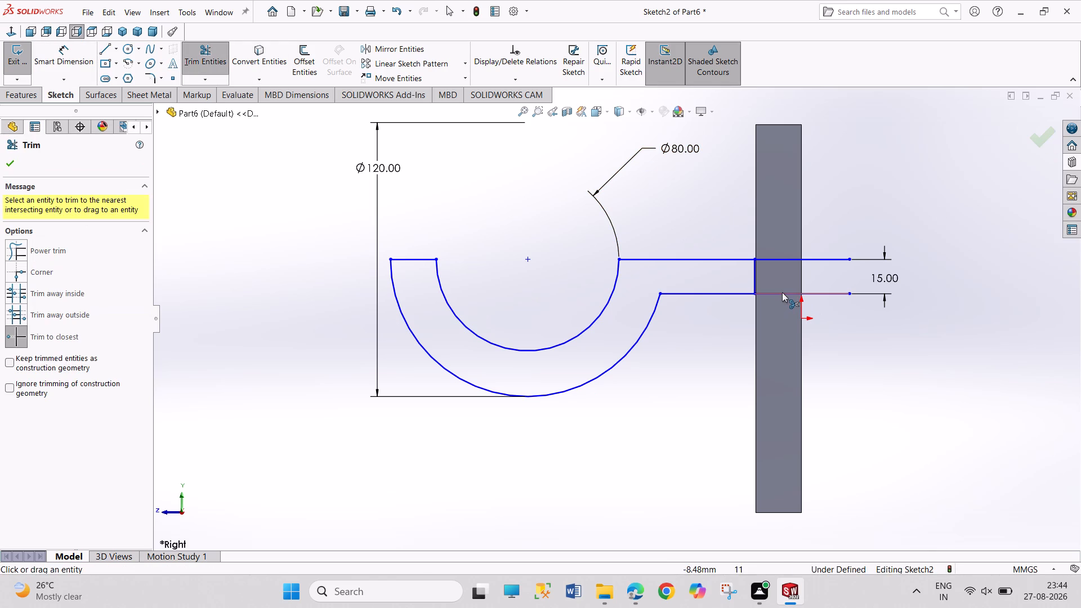
click(782, 292)
click(584, 301)
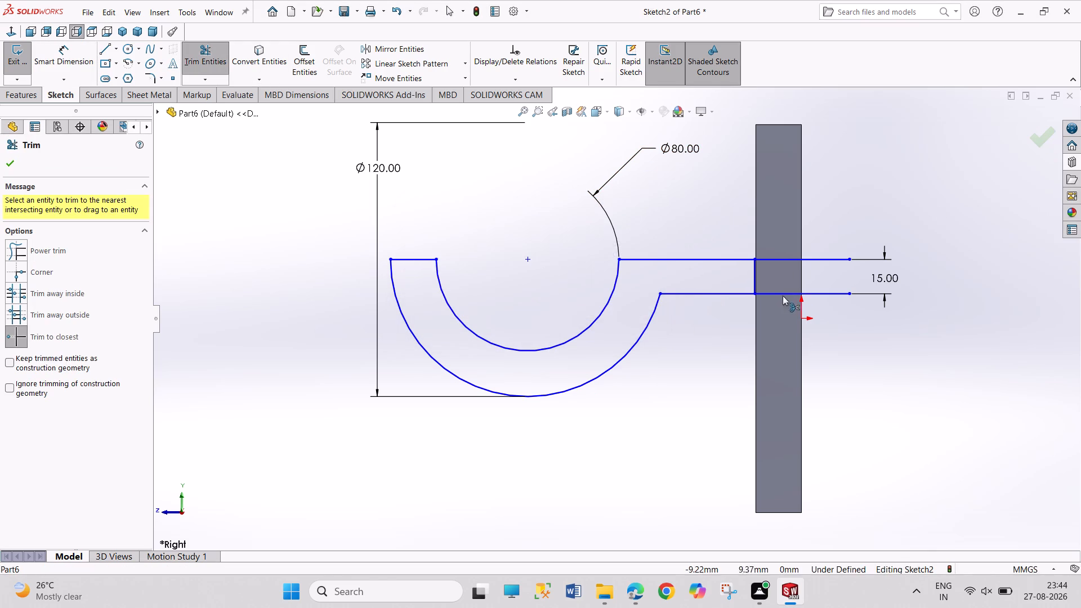
click(793, 259)
right_click(861, 300)
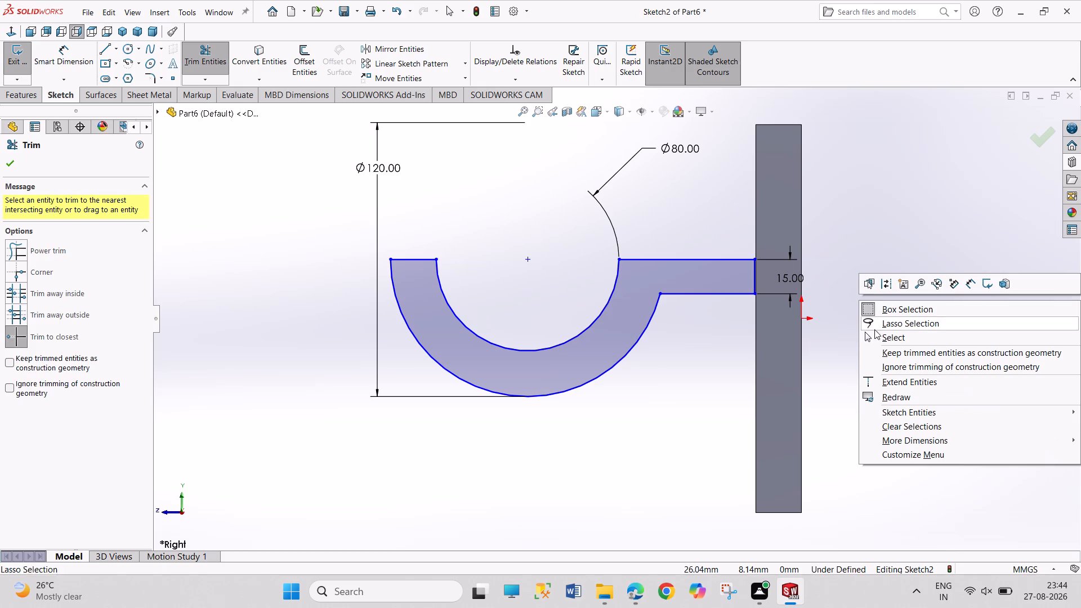
click(876, 332)
Make the arm's vertical end line collinear with the plate's cradle-side edge.
scroll(772, 318, up, 4)
scroll(674, 332, down, 5)
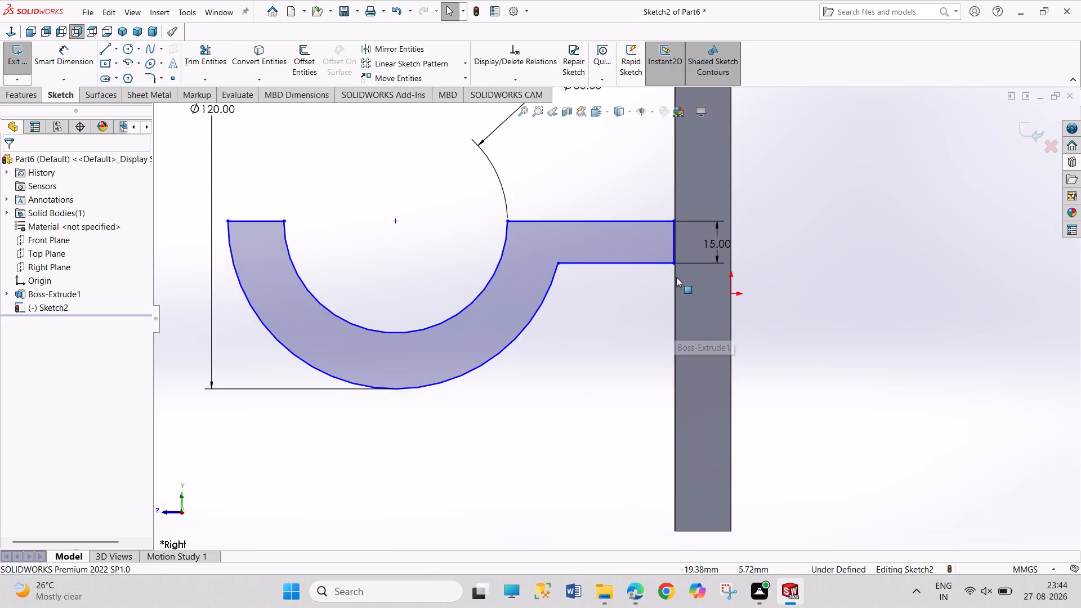
scroll(676, 277, down, 5)
click(647, 215)
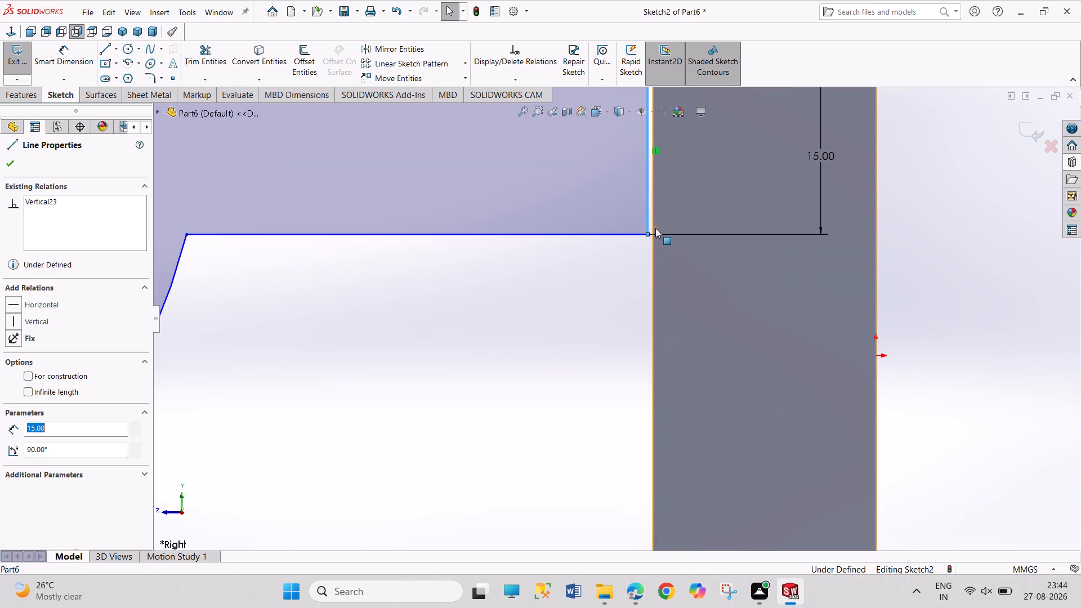
ctrl+click(651, 233)
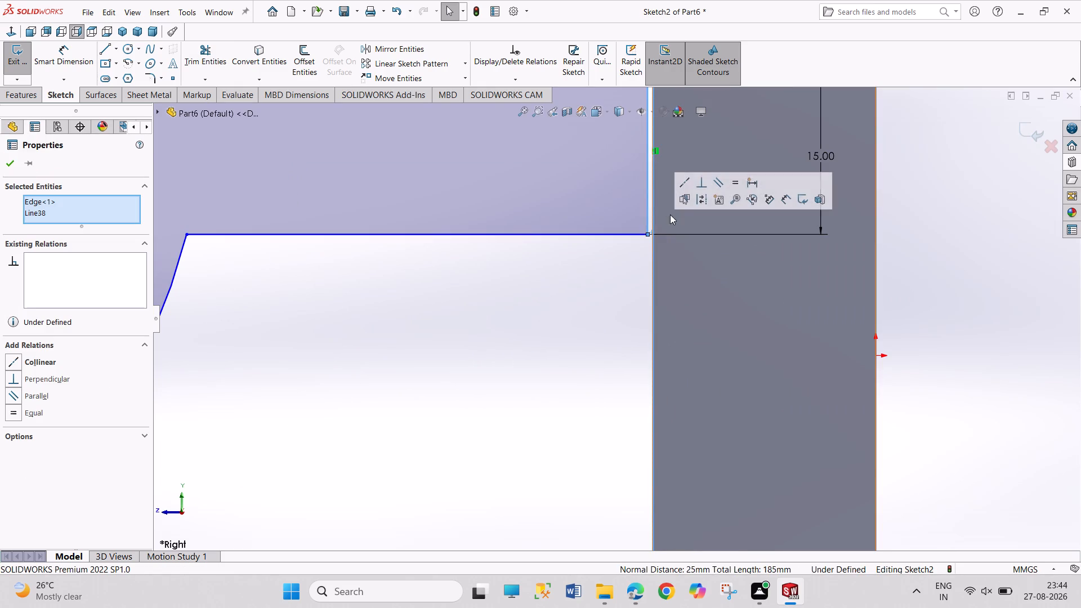
click(687, 185)
scroll(535, 274, up, 6)
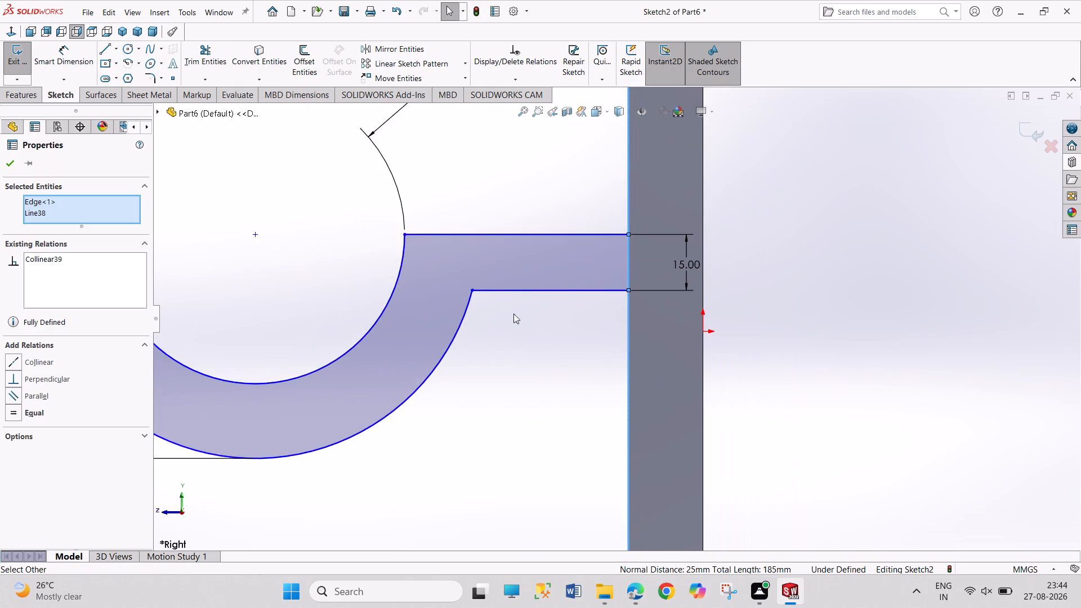
scroll(502, 332, up, 5)
click(335, 375)
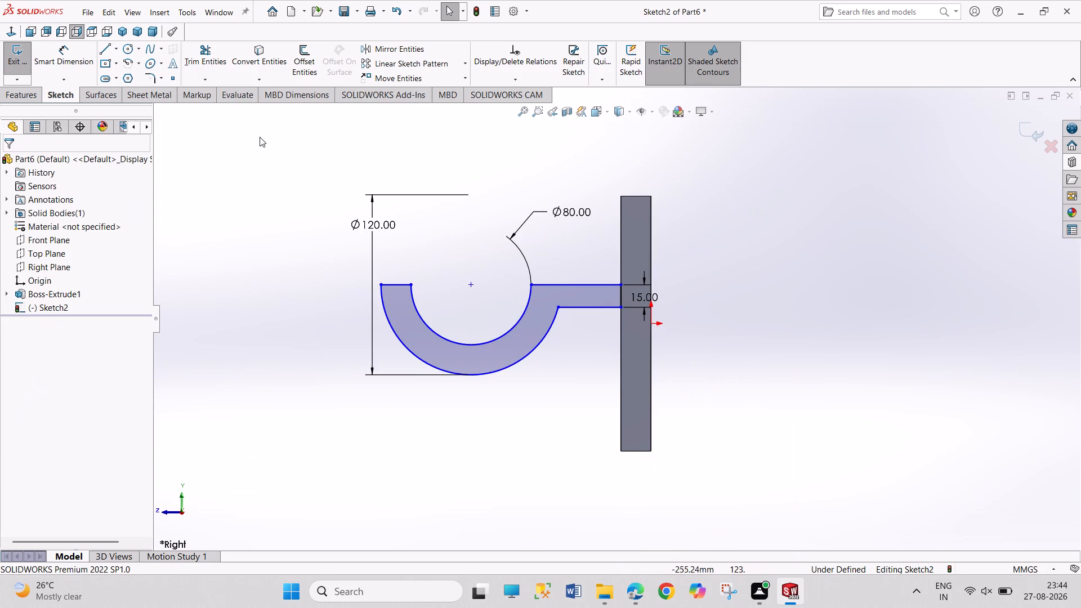
Sketch a horizontal line about 50 mm long outward from the top corner of the cradle's free end.
click(101, 52)
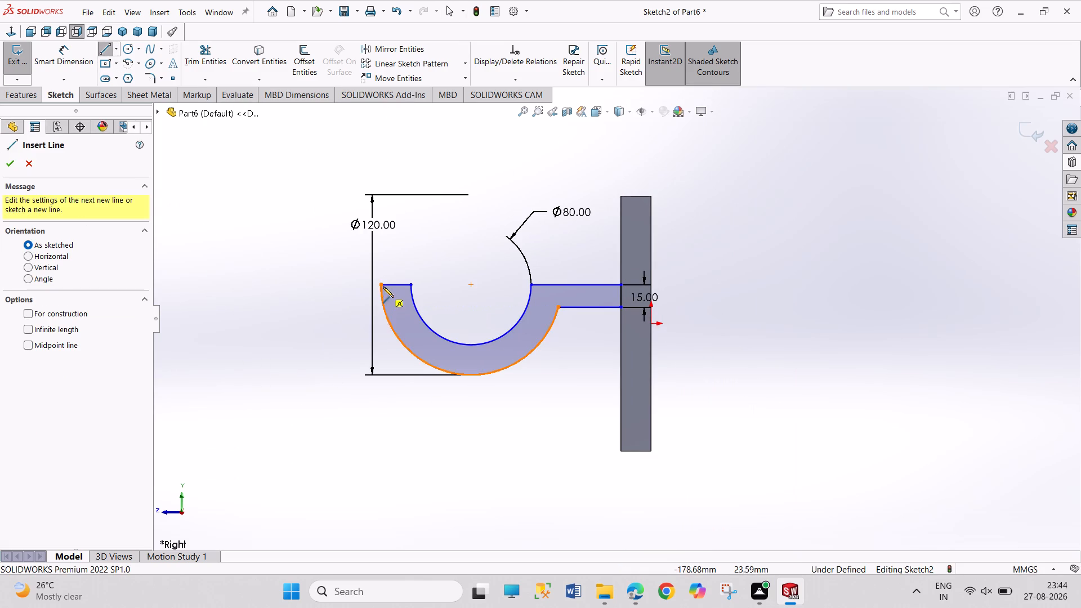
click(378, 283)
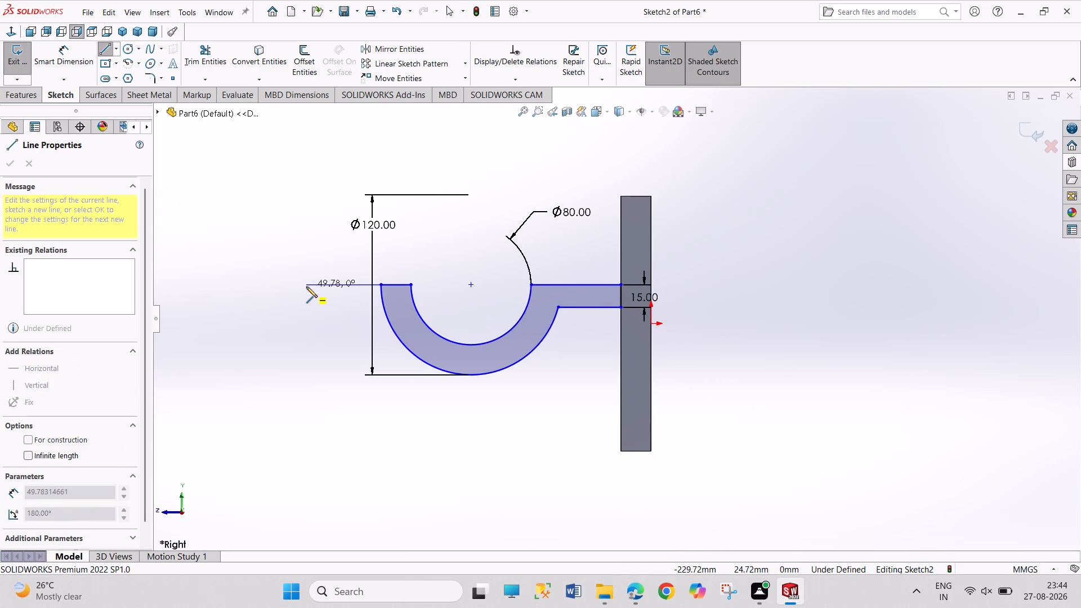
click(306, 287)
right_click(288, 243)
click(295, 247)
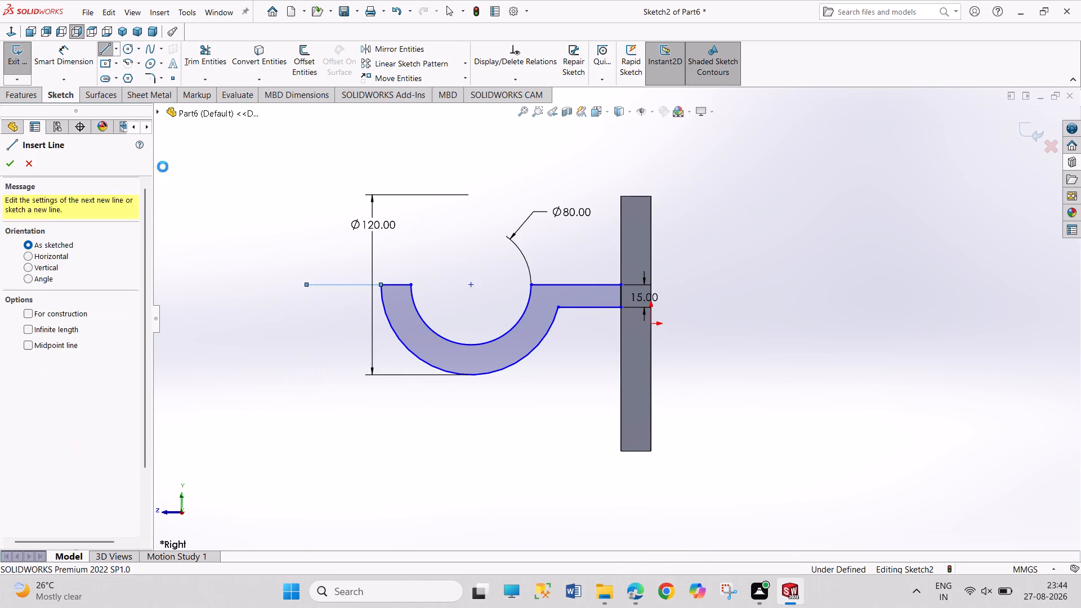
Sketch a horizontal line about 168 mm long from the arm's lower corner across the cradle, and a vertical line about 13 mm up towards the upper line's end.
click(100, 52)
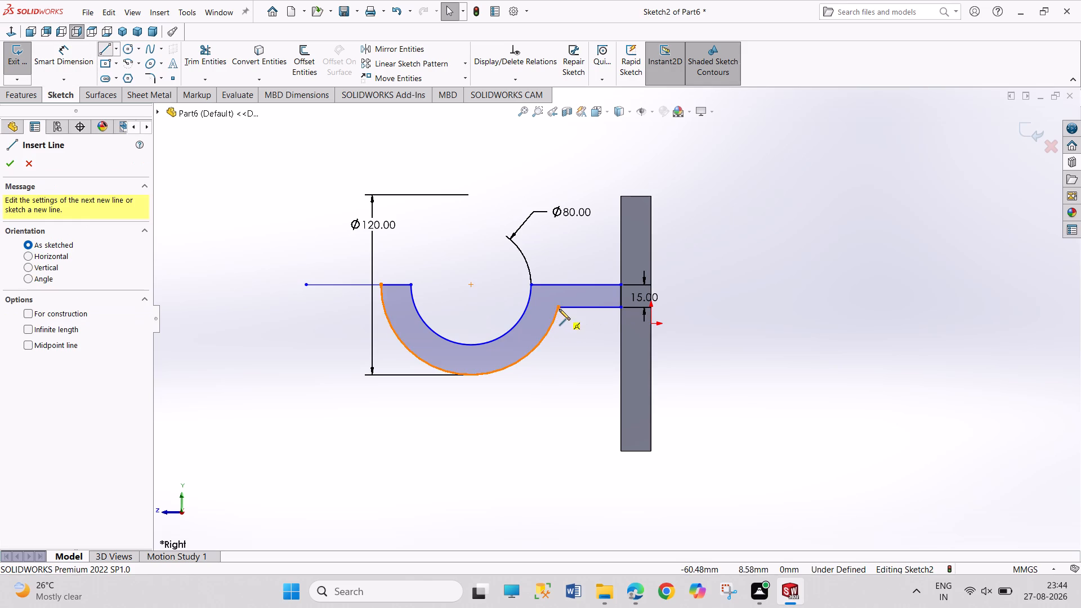
click(559, 309)
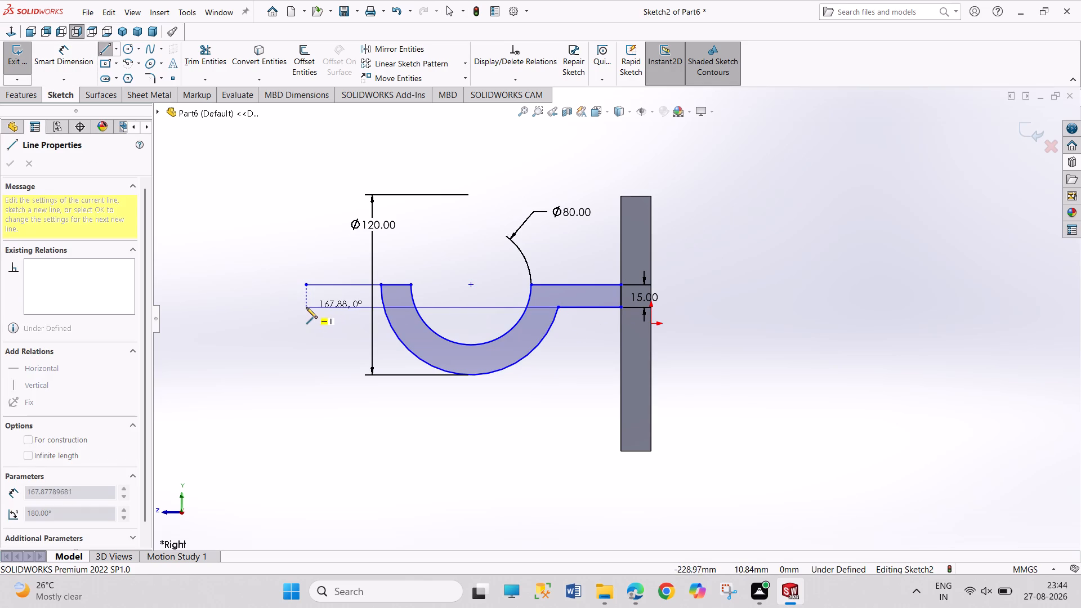
click(305, 308)
click(306, 288)
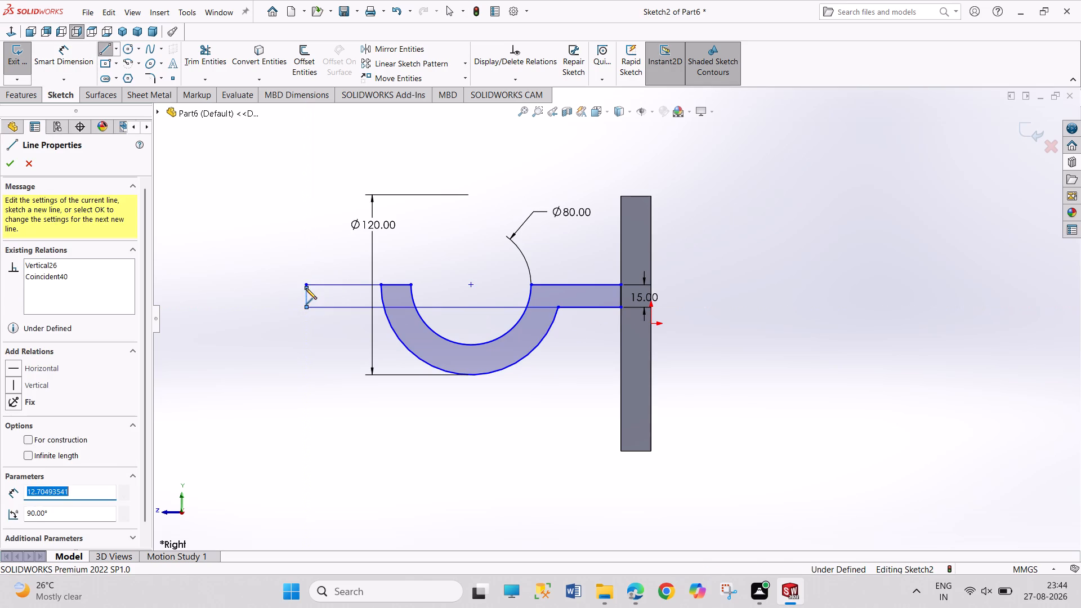
right_click(288, 228)
click(301, 239)
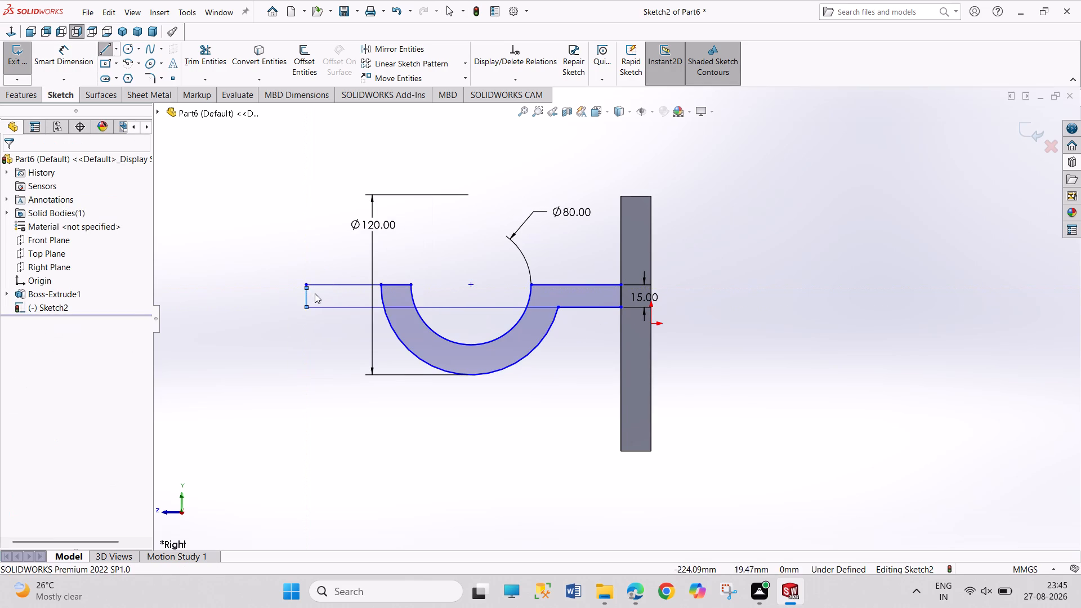
scroll(315, 293, up, 4)
scroll(483, 303, down, 7)
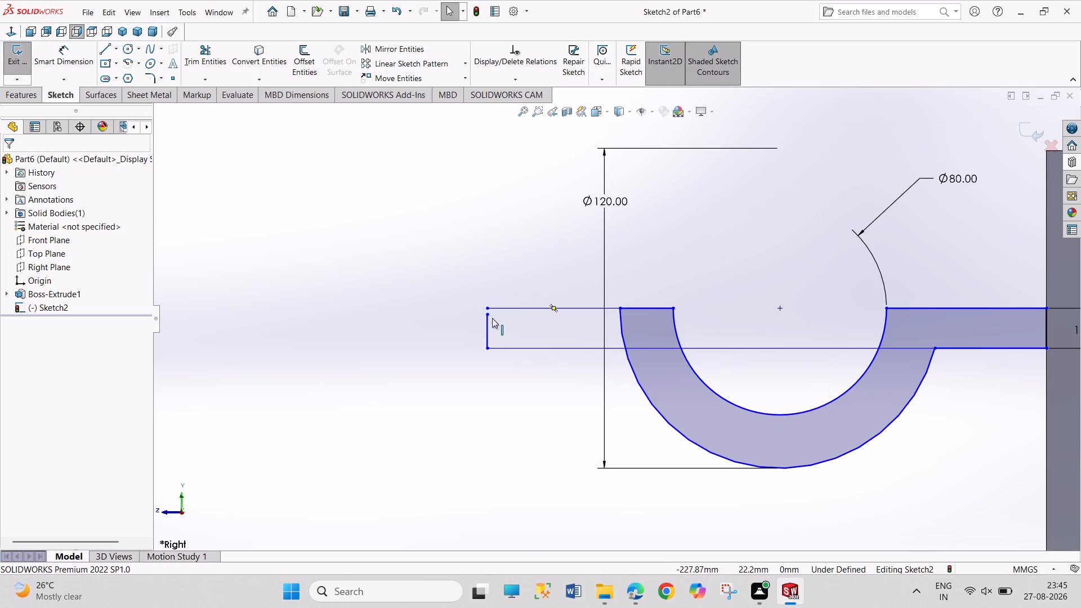
Join the top end of the outer flange's vertical line to the outer end of the upper horizontal line.
click(488, 315)
ctrl+click(486, 307)
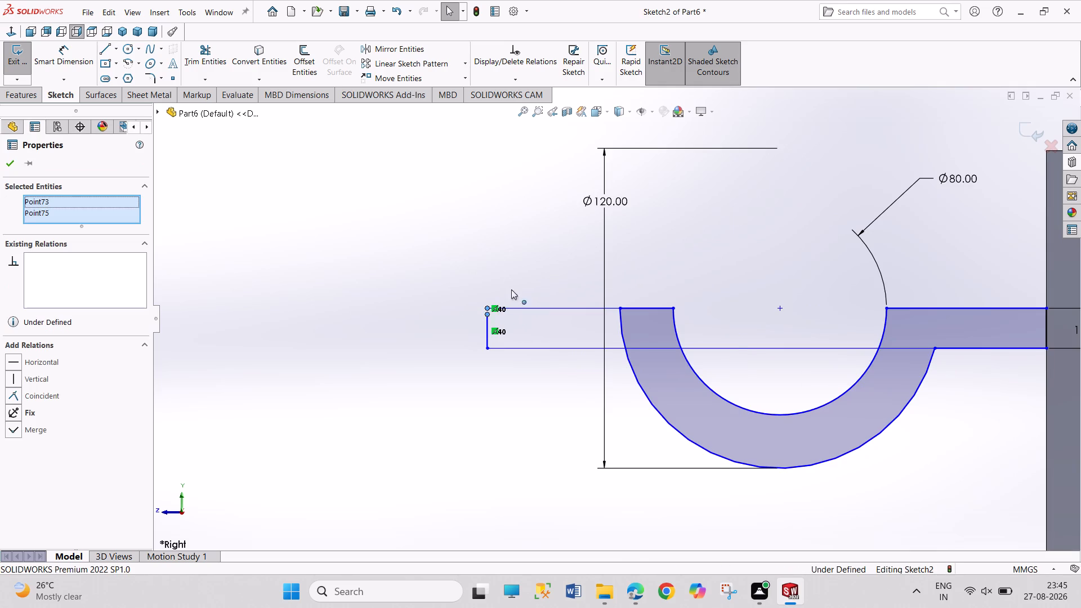
click(552, 257)
click(511, 433)
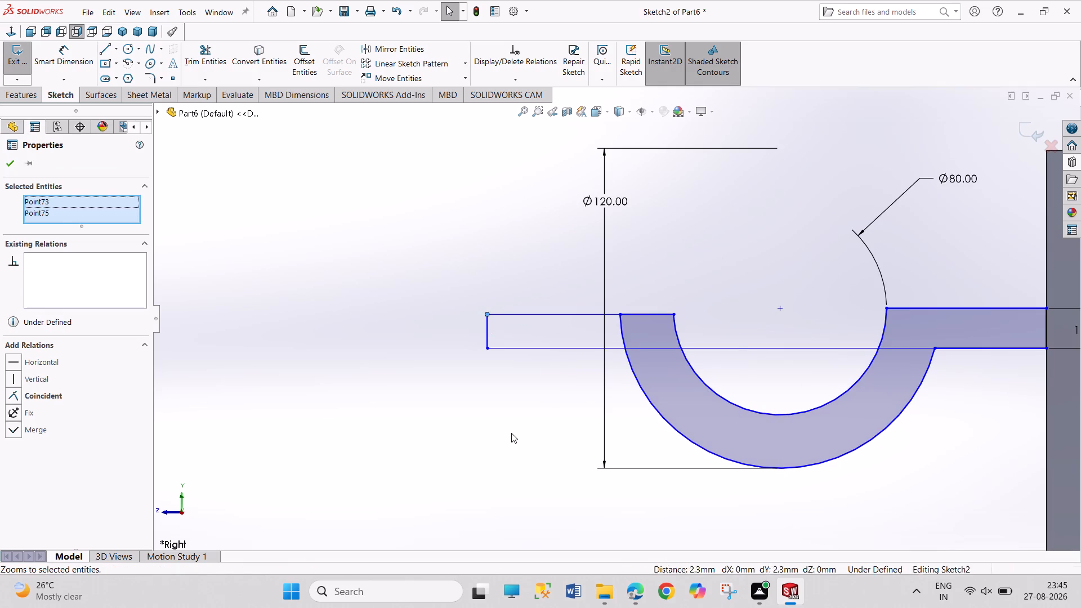
Make the top line of the cradle's free end collinear with the top line of the arm.
scroll(641, 440, up, 4)
scroll(769, 410, down, 3)
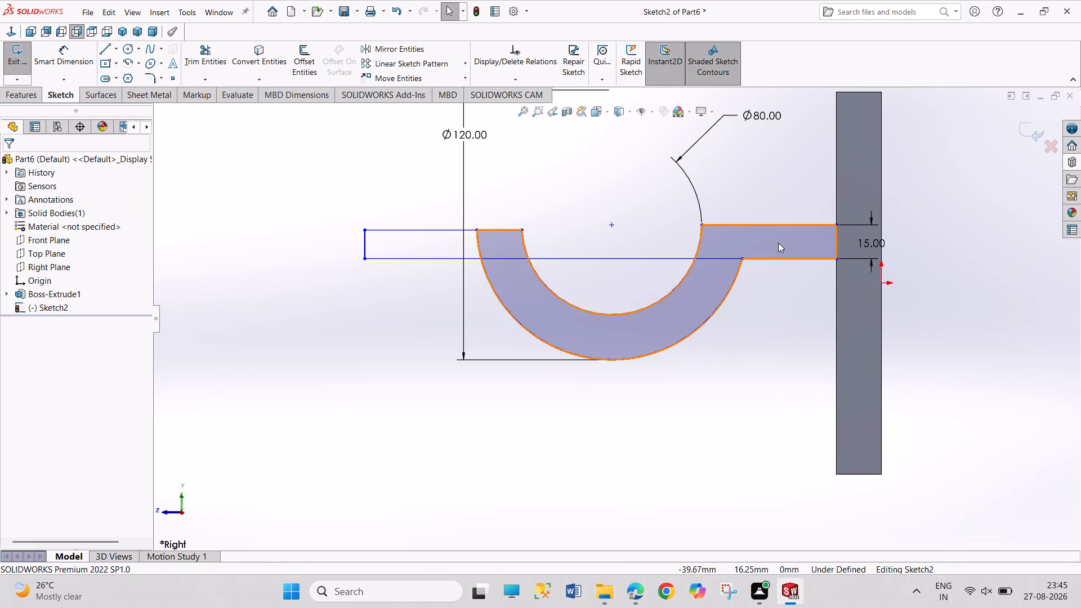
click(770, 225)
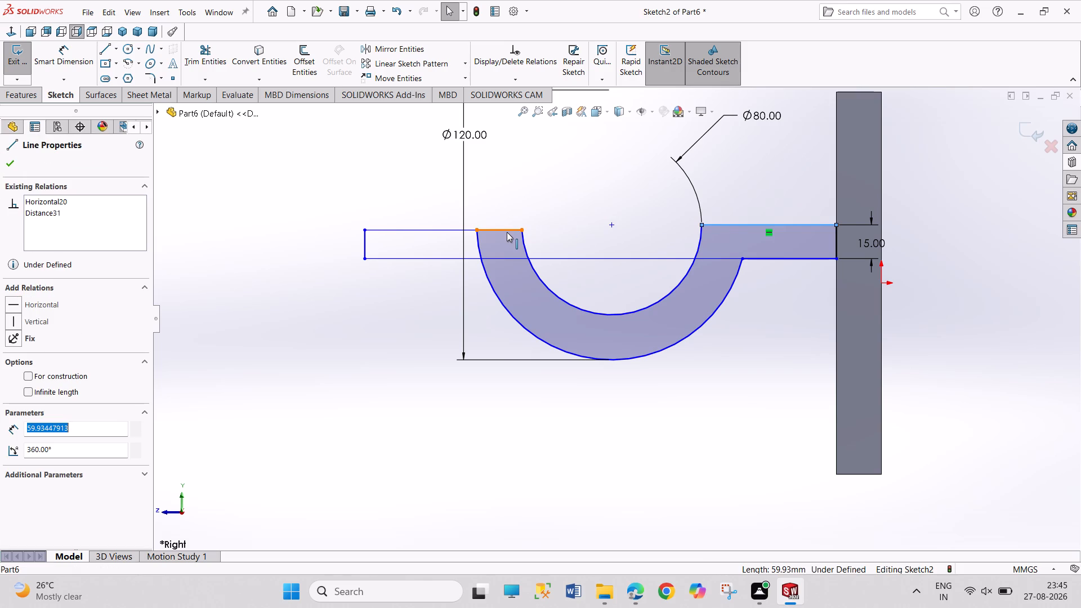
ctrl+click(507, 232)
click(569, 189)
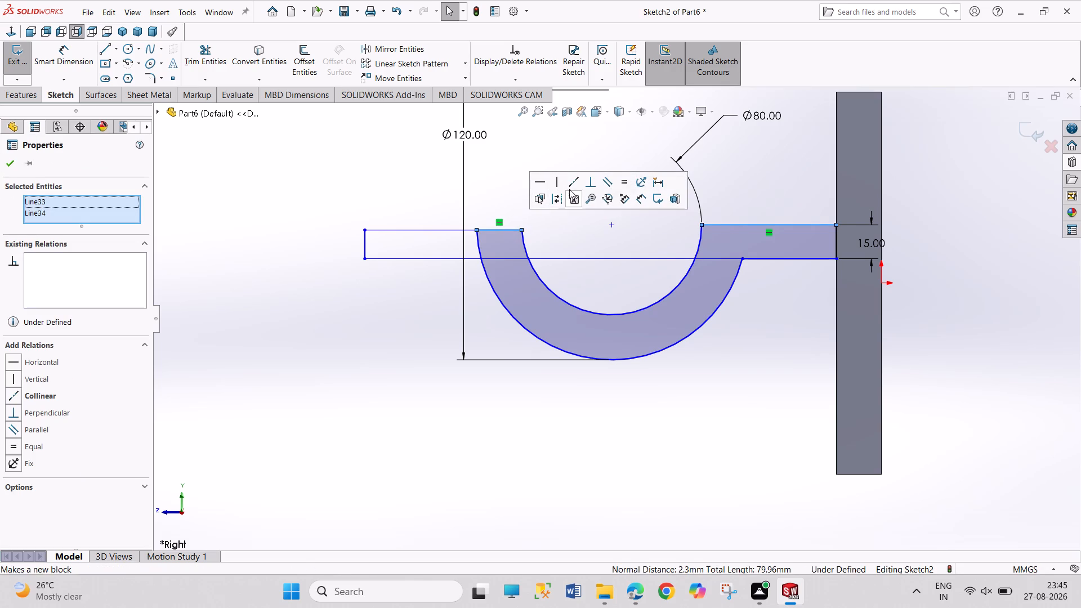
click(384, 313)
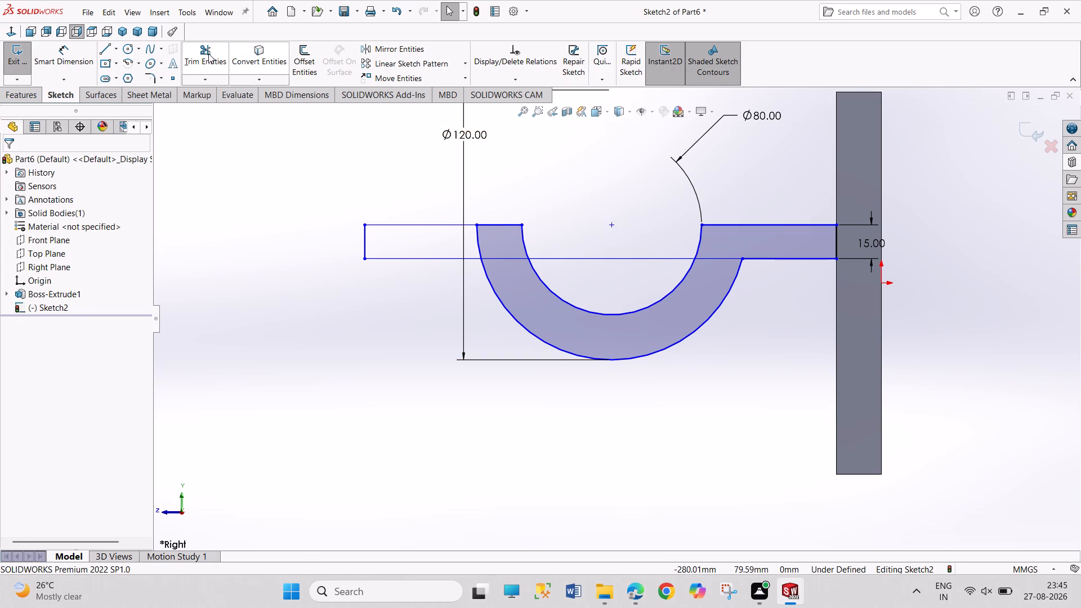
Trim the outer arc inside the flange and the lower horizontal line where it crosses the cradle walls and opening.
click(208, 53)
click(477, 241)
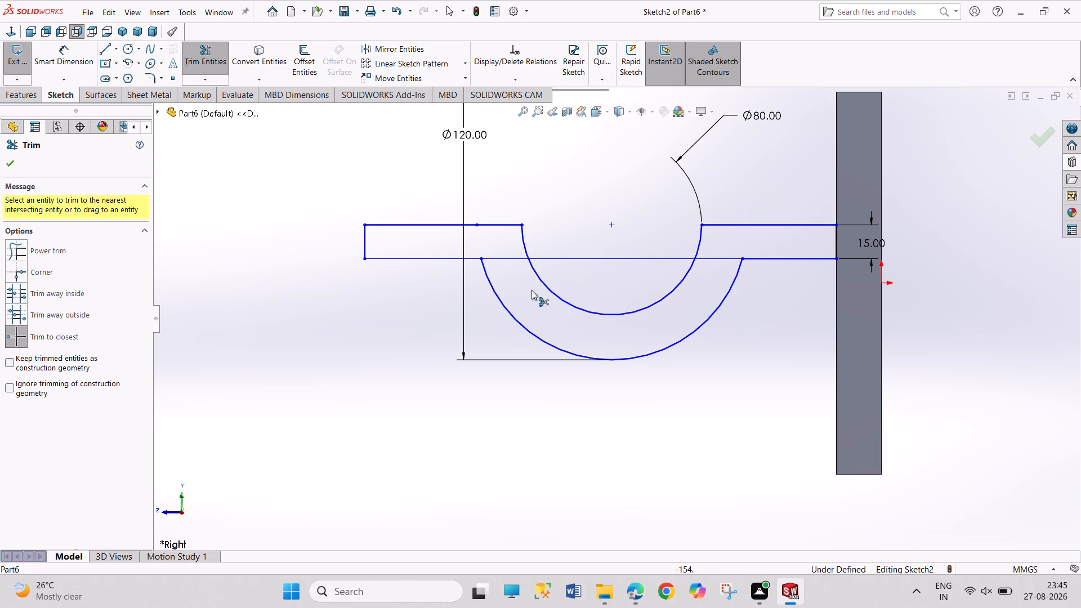
click(515, 258)
click(580, 260)
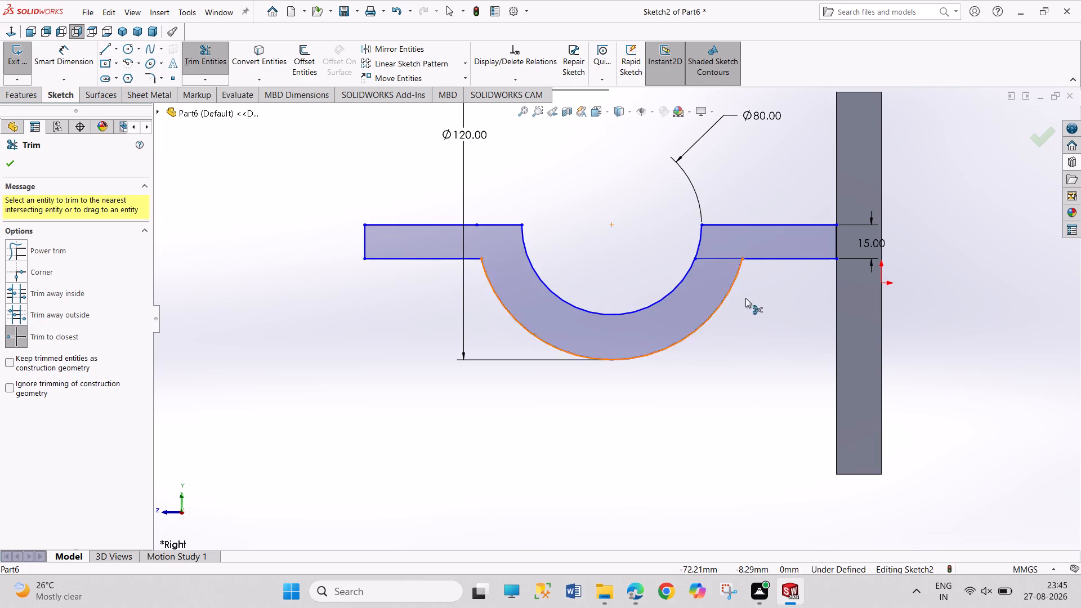
click(723, 258)
right_click(787, 322)
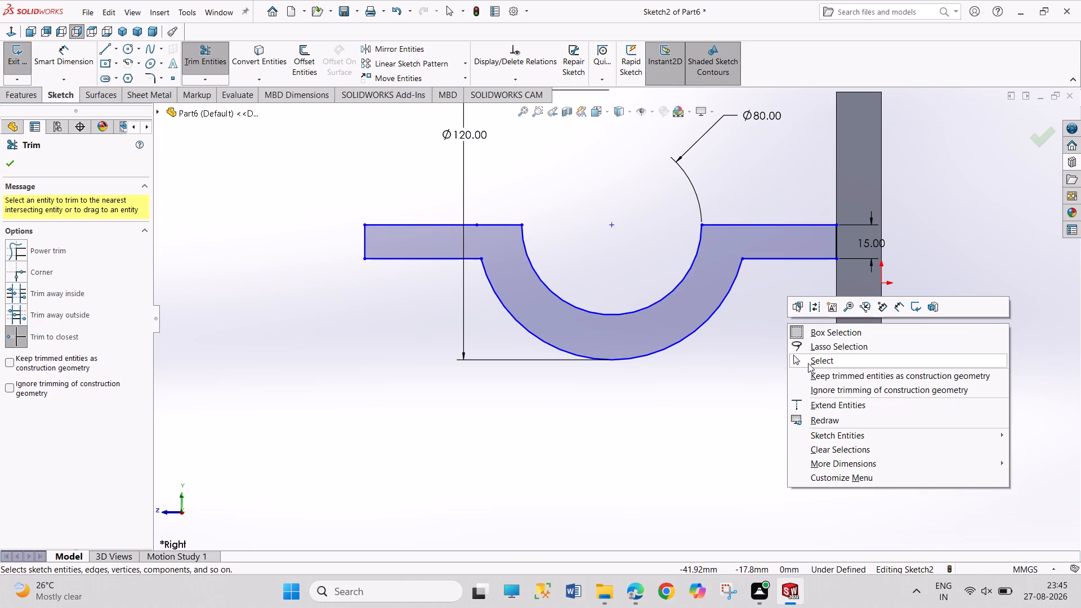
click(808, 363)
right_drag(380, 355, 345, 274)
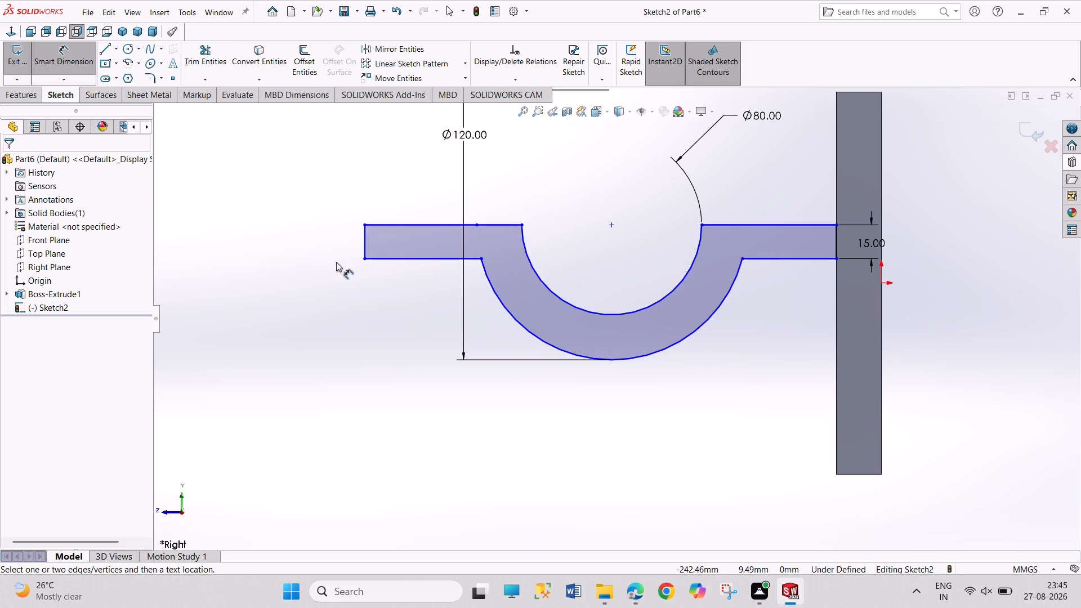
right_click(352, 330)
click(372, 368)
Extrude the closed cradle, arm and flange profile 50 mm about the mid plane, merged with the wall plate.
middle_drag(346, 330, 377, 366)
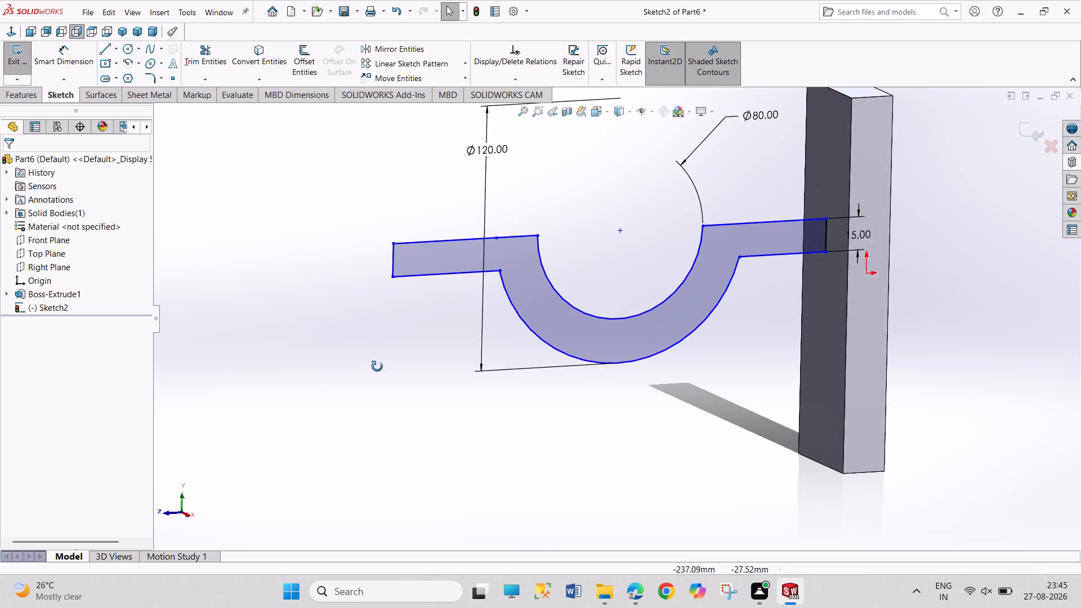
middle_drag(377, 366, 404, 422)
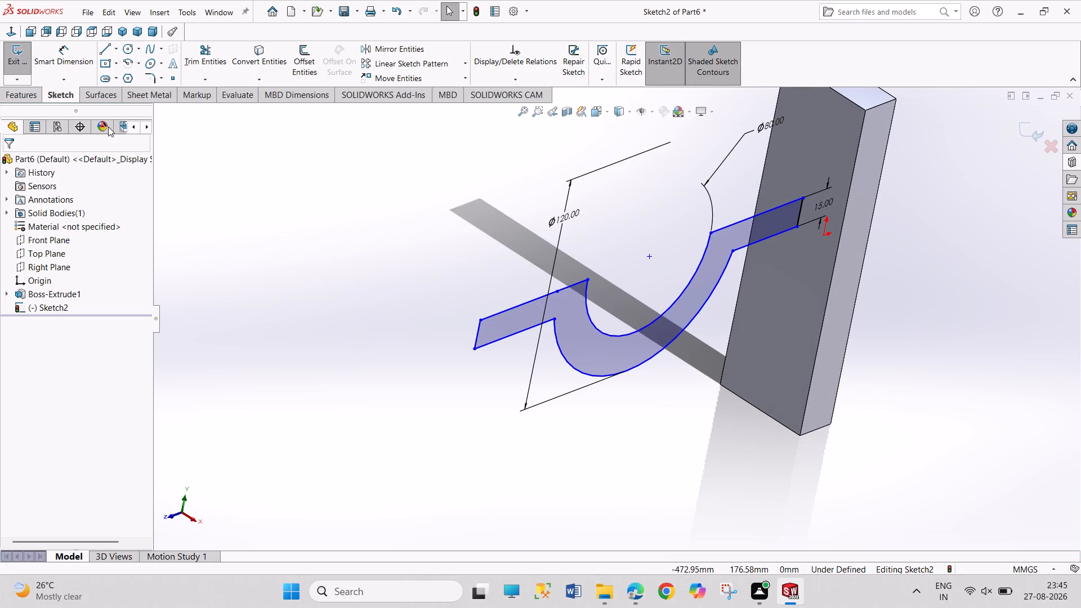
click(25, 60)
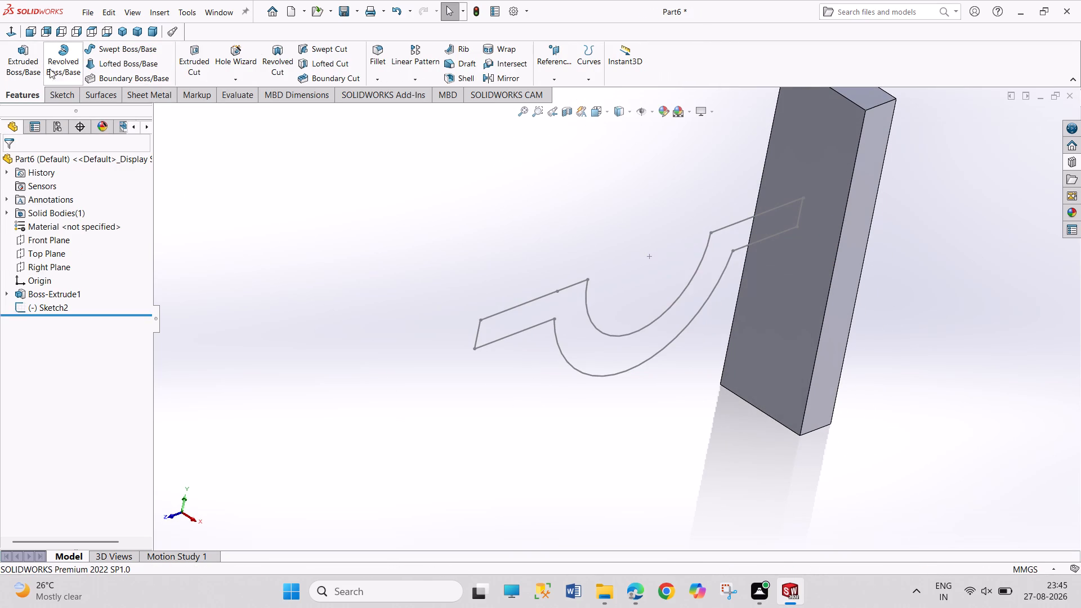
click(28, 64)
click(597, 374)
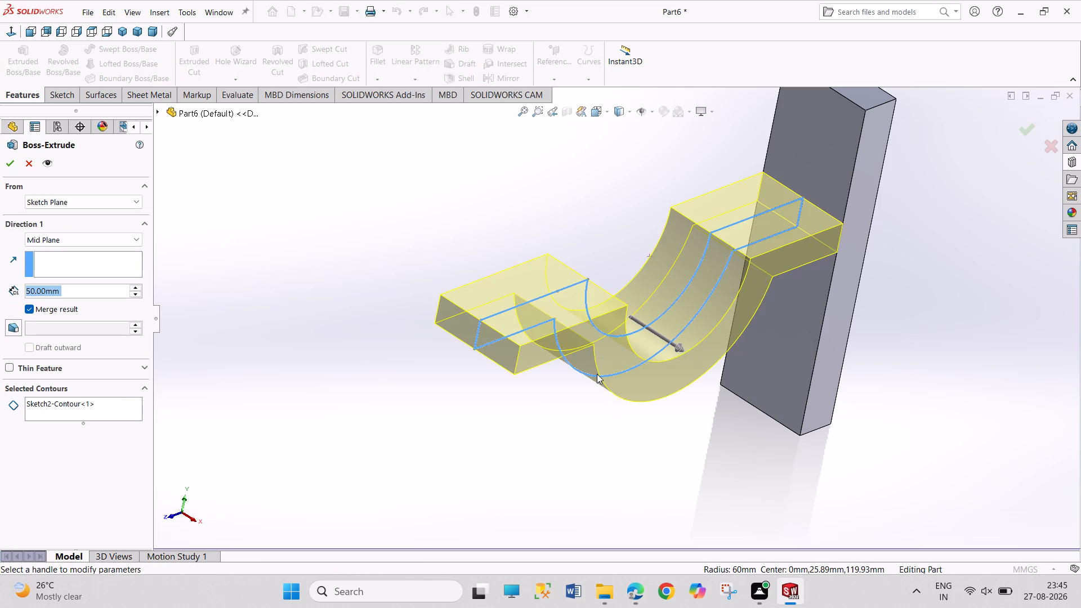
click(10, 162)
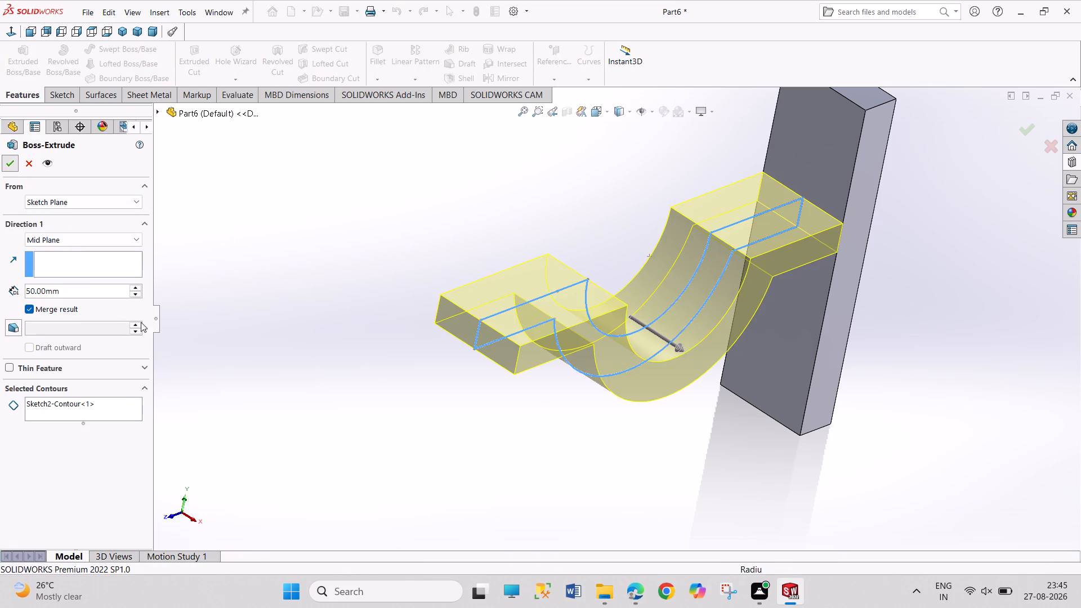
click(302, 391)
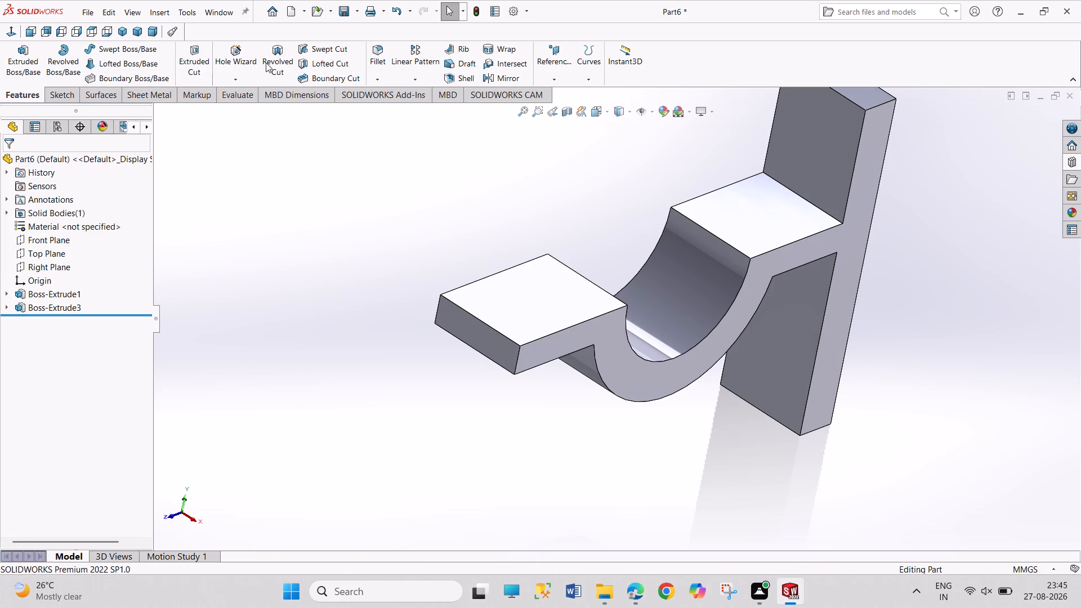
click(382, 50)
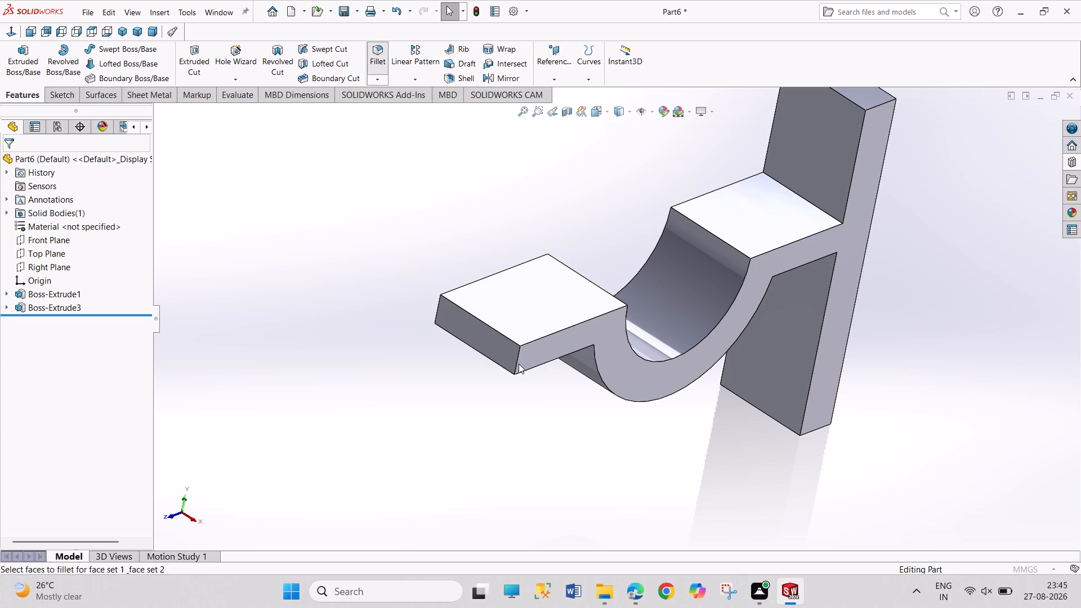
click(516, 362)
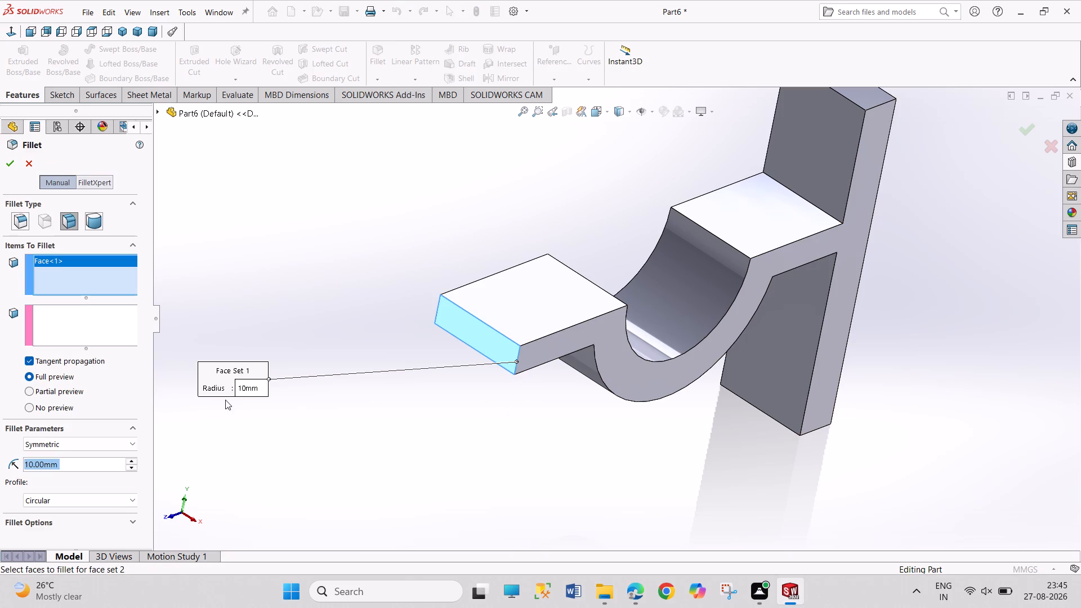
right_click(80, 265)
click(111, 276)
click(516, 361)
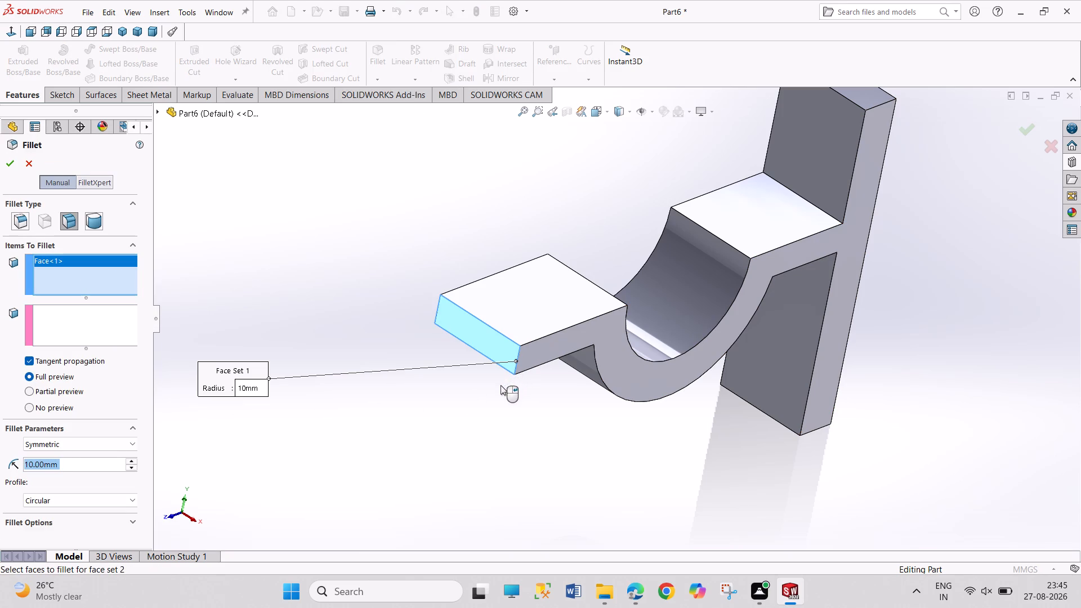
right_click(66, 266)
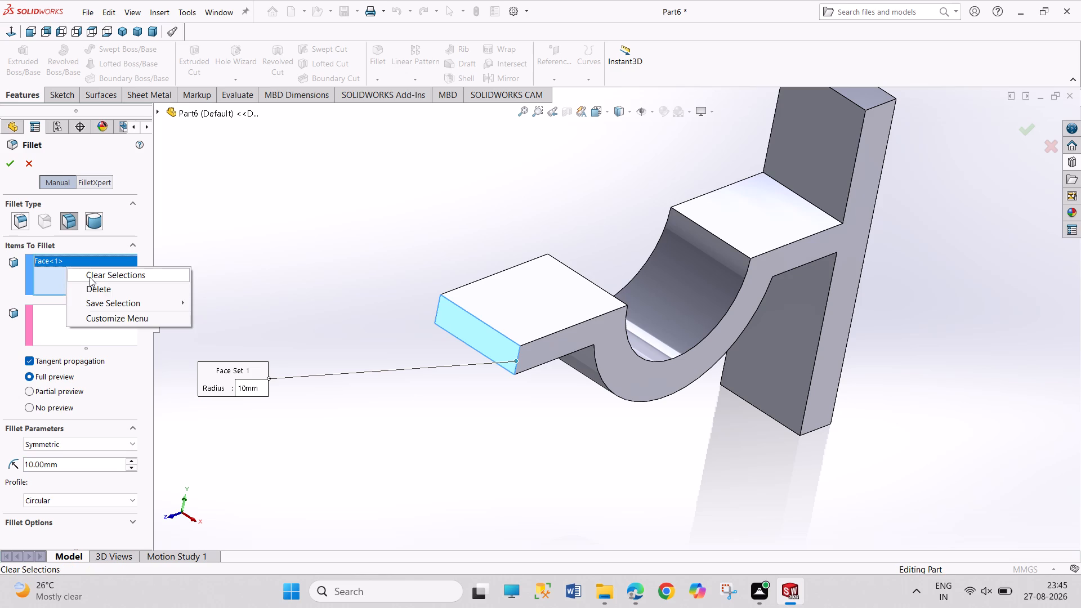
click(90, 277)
Round the two vertical corners at the flange's outer end with a 15 mm constant-size fillet.
click(12, 220)
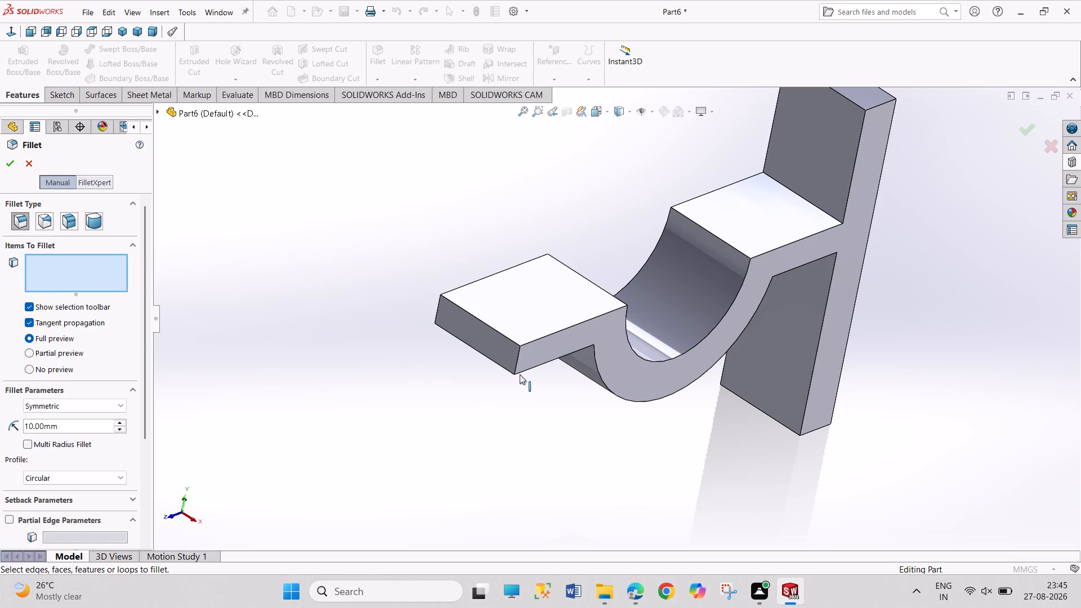
click(516, 363)
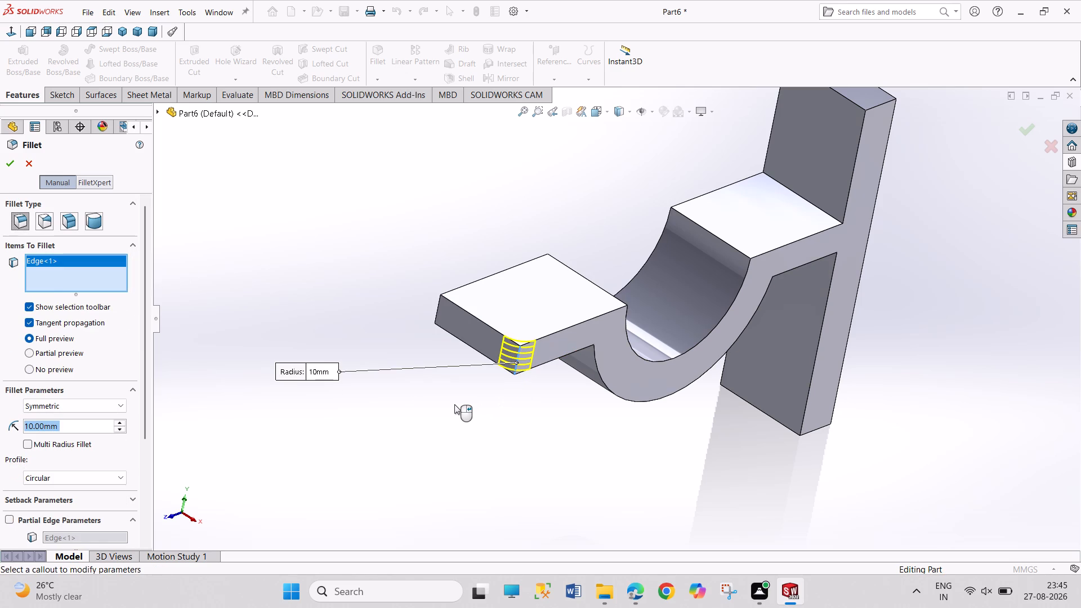
middle_drag(458, 406, 560, 459)
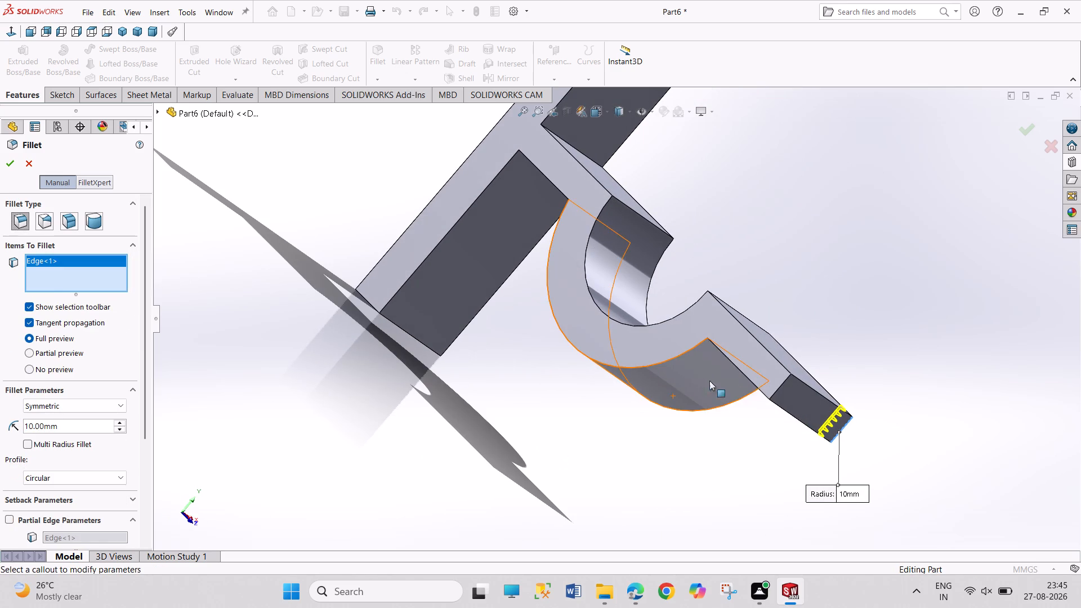
click(778, 388)
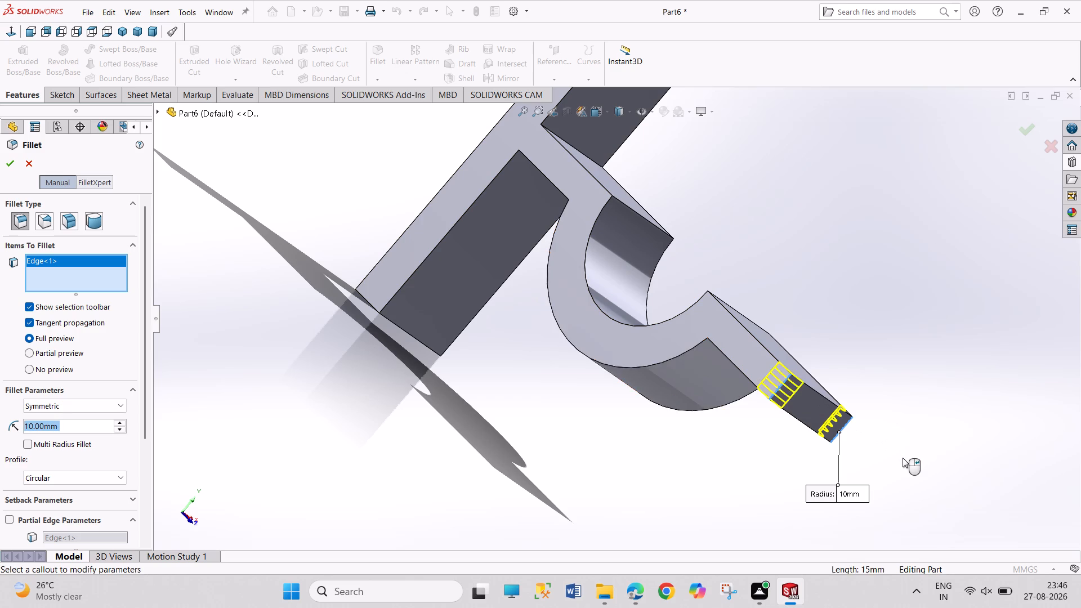
middle_drag(903, 458, 819, 451)
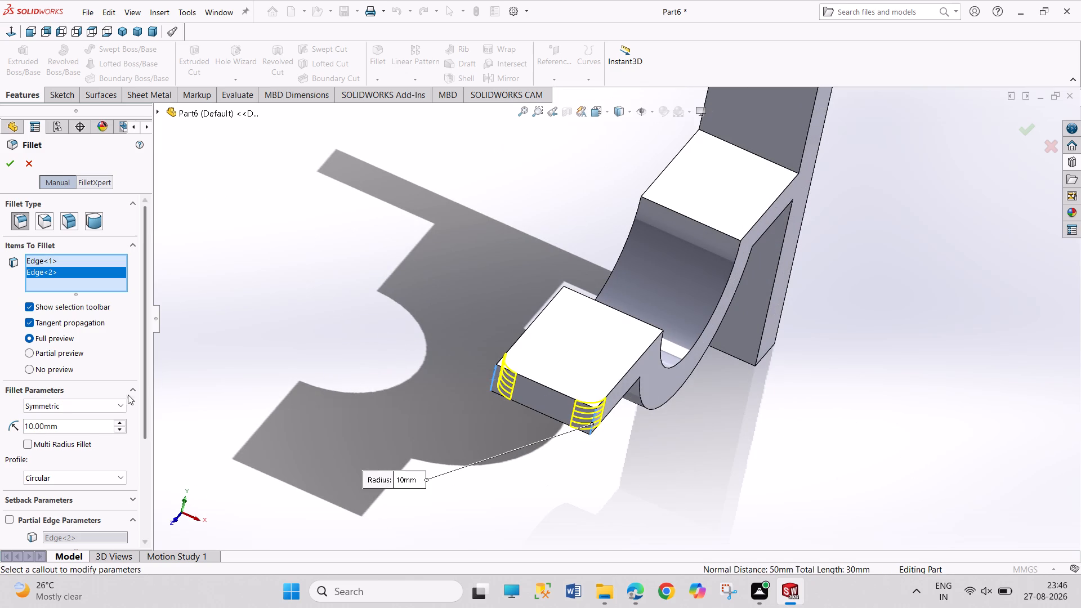
double_click(83, 426)
text(15)
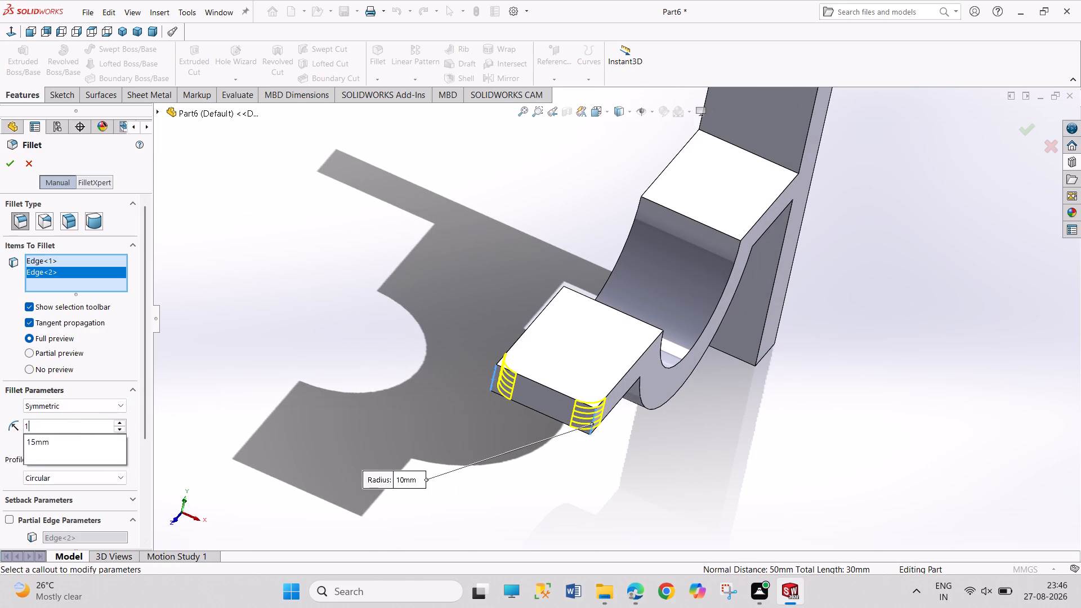
key(Return)
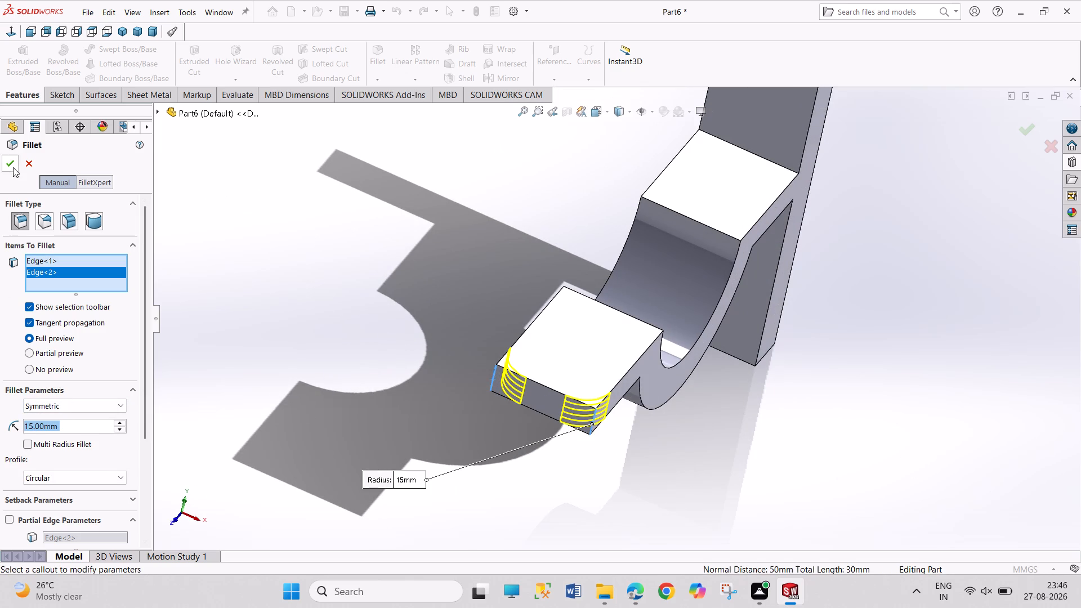
click(13, 160)
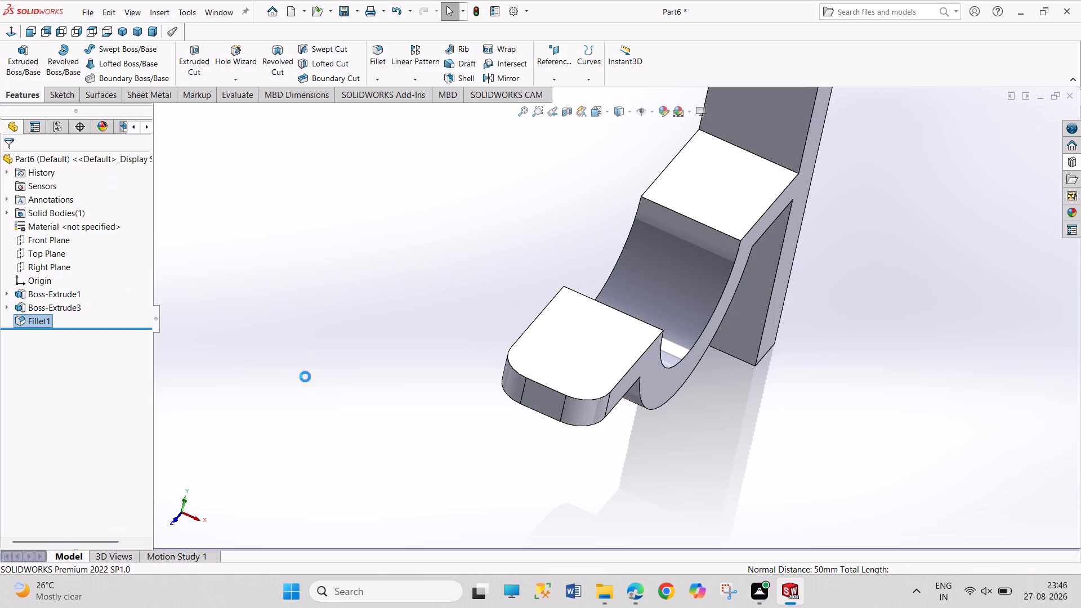
Fillet the edge where the arm's top face meets the wall plate with a 5 mm radius.
click(383, 59)
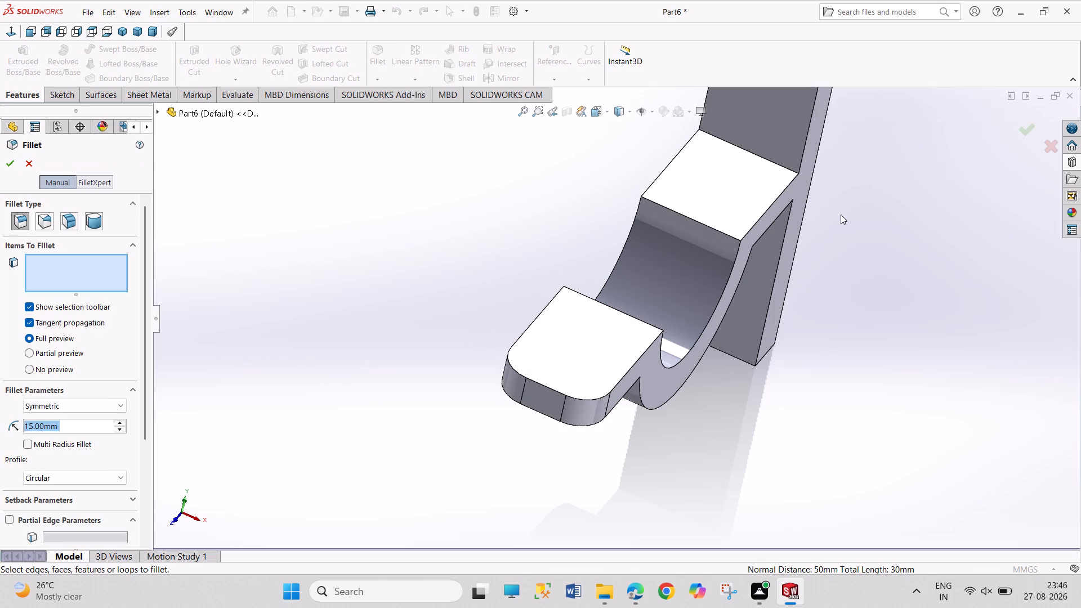
click(772, 159)
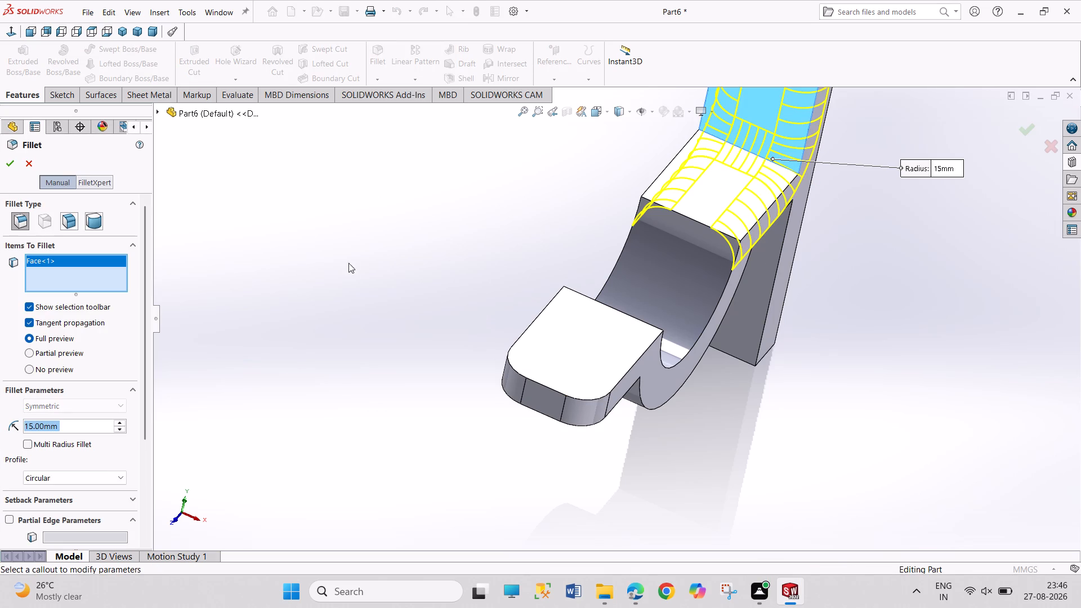
right_click(50, 259)
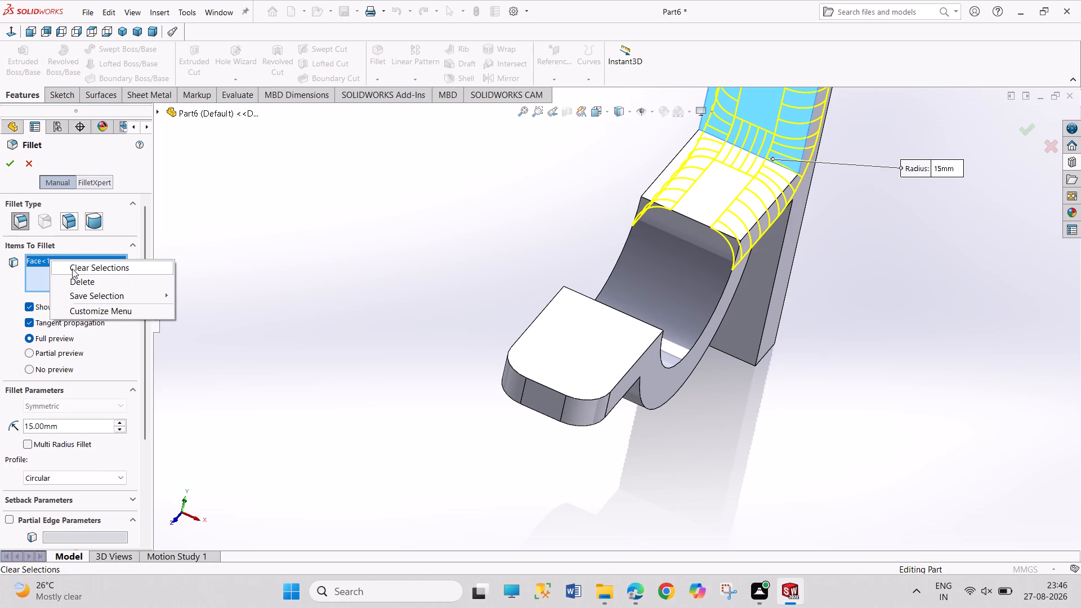
click(72, 269)
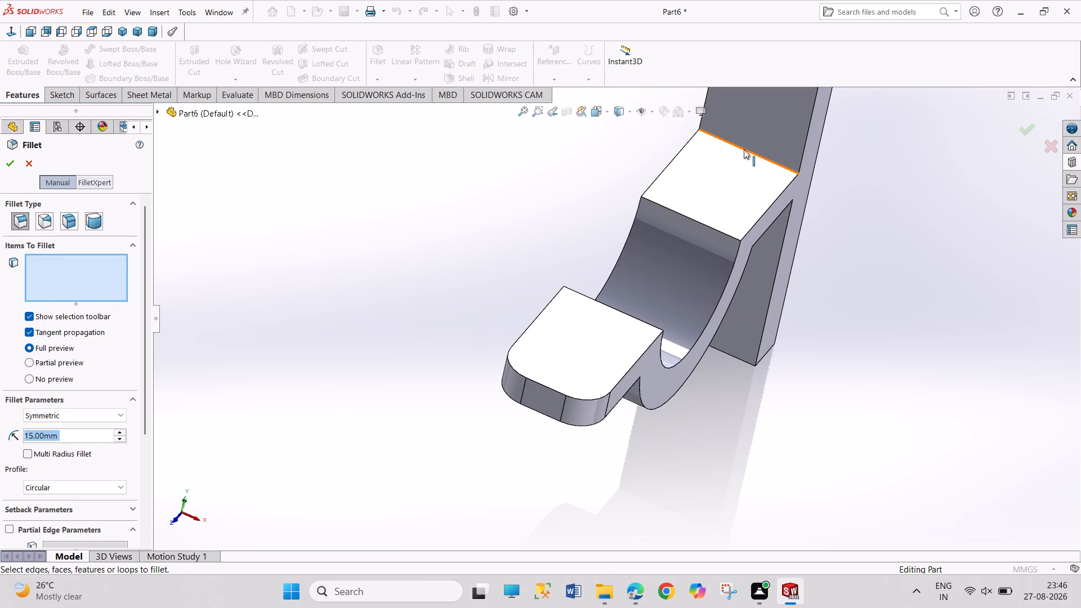
click(744, 149)
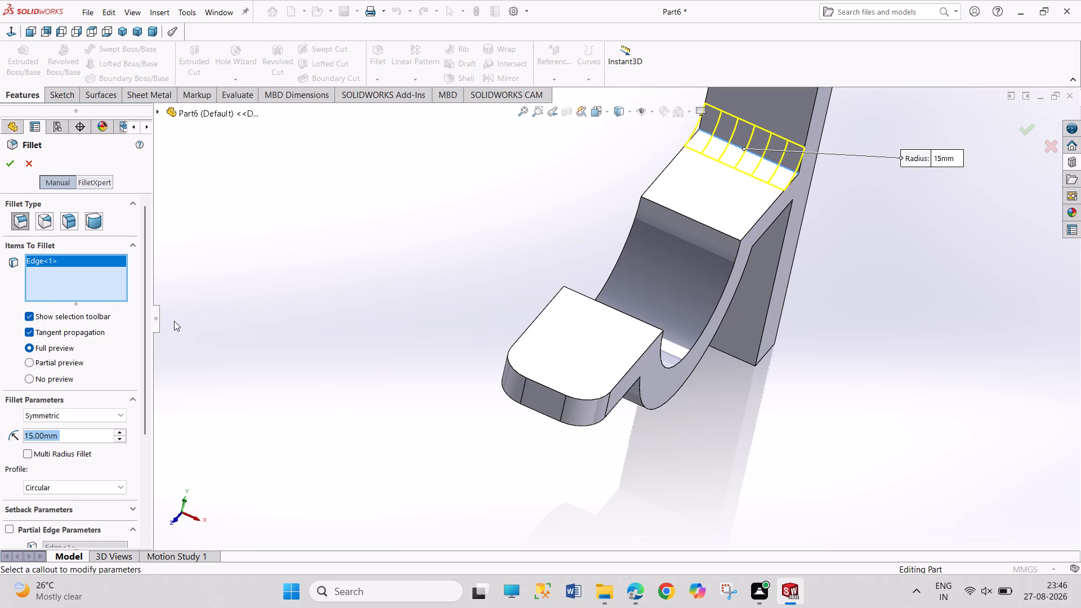
key(5)
key(Return)
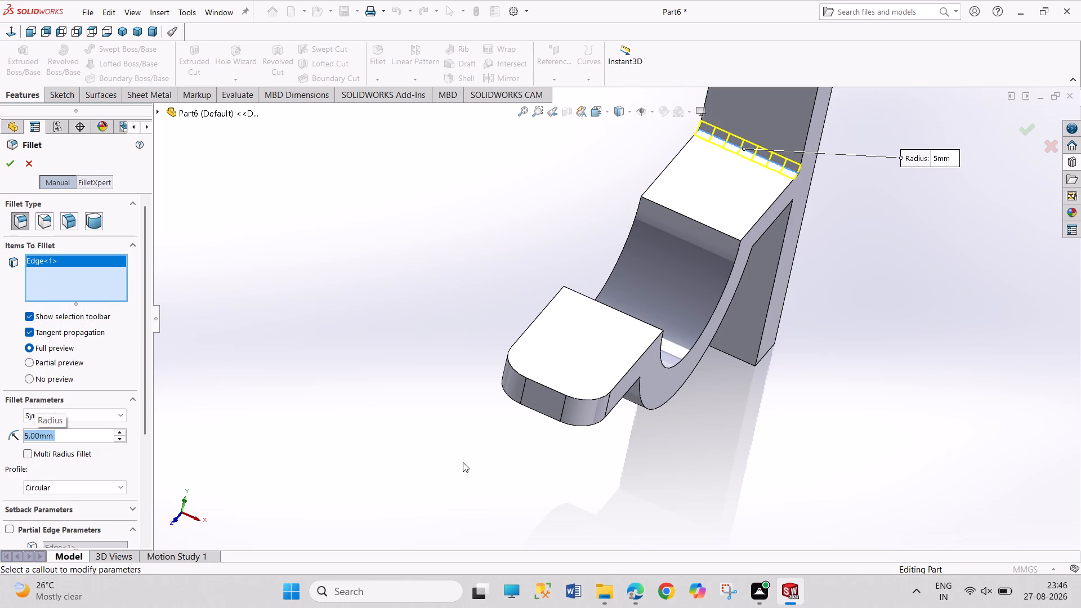
click(8, 163)
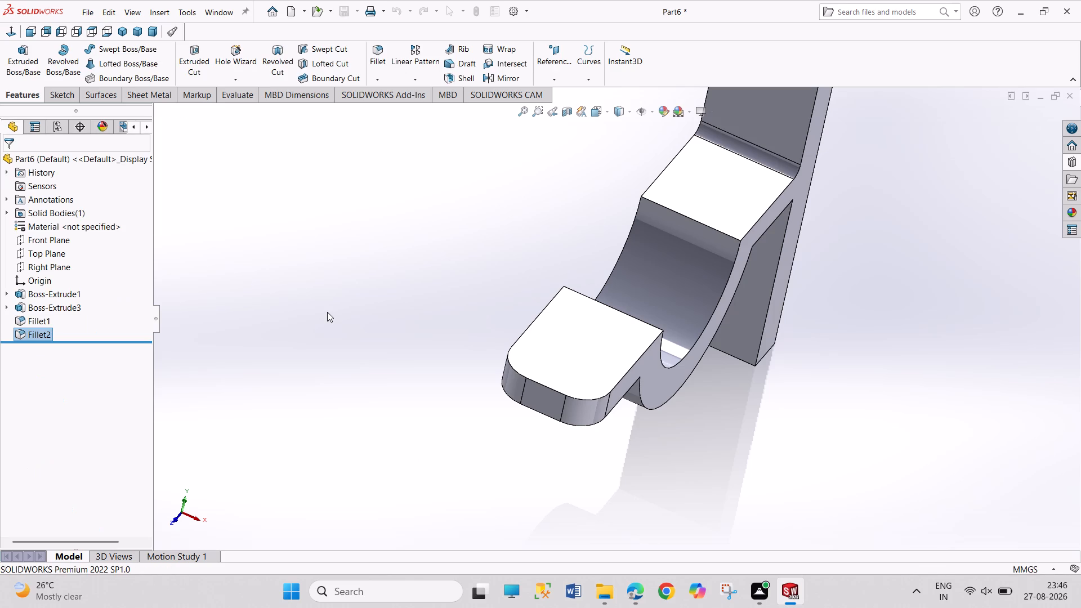
On the flange's top face, sketch two centreline circles: about 7.3 mm radius over the arm, about 8.2 mm over the flange.
click(583, 330)
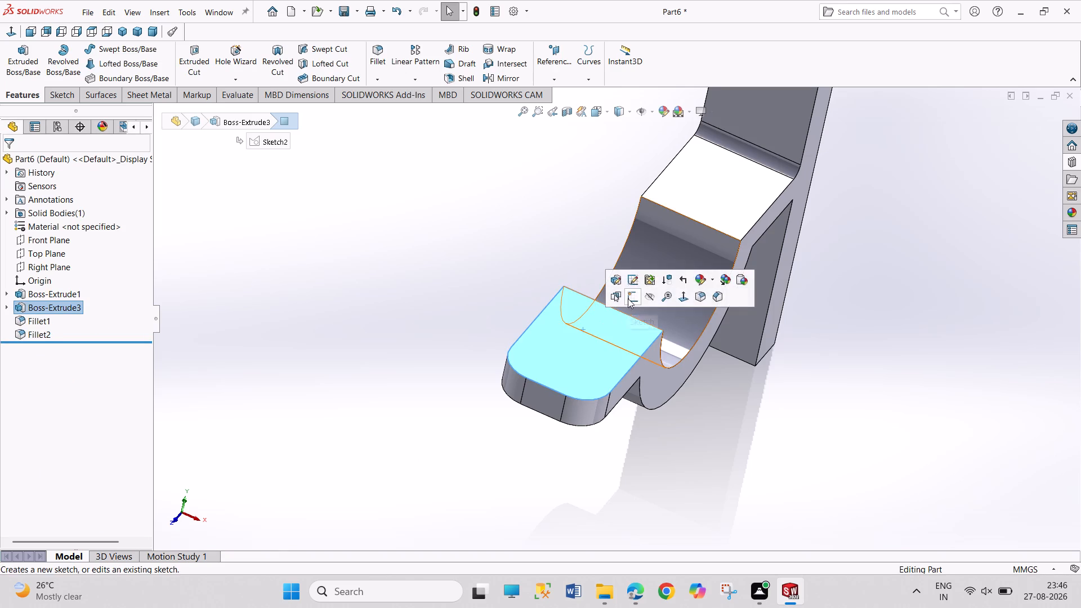
click(629, 294)
click(789, 414)
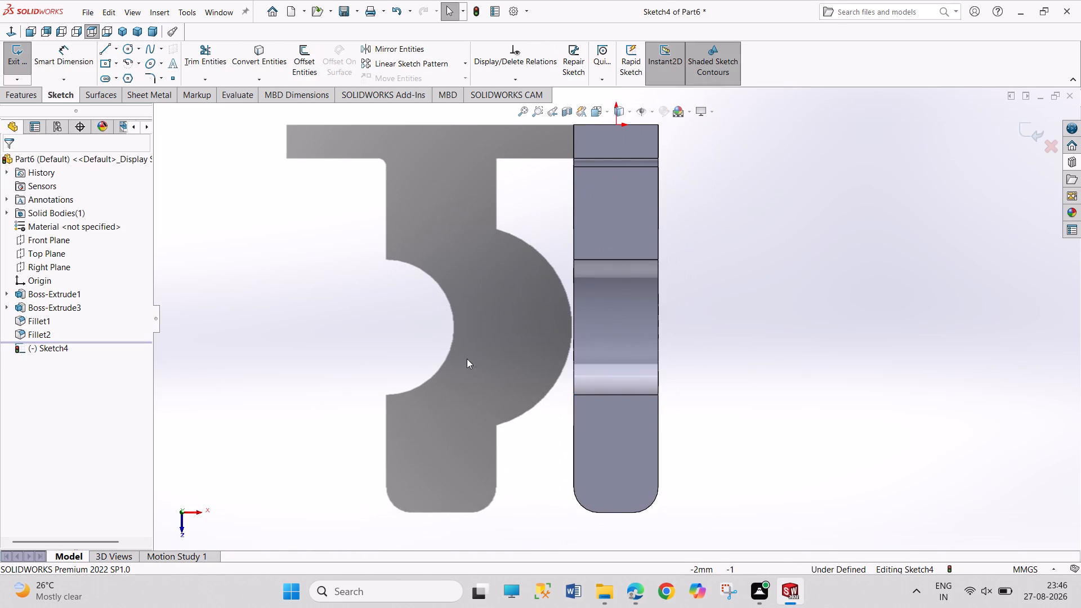
click(127, 45)
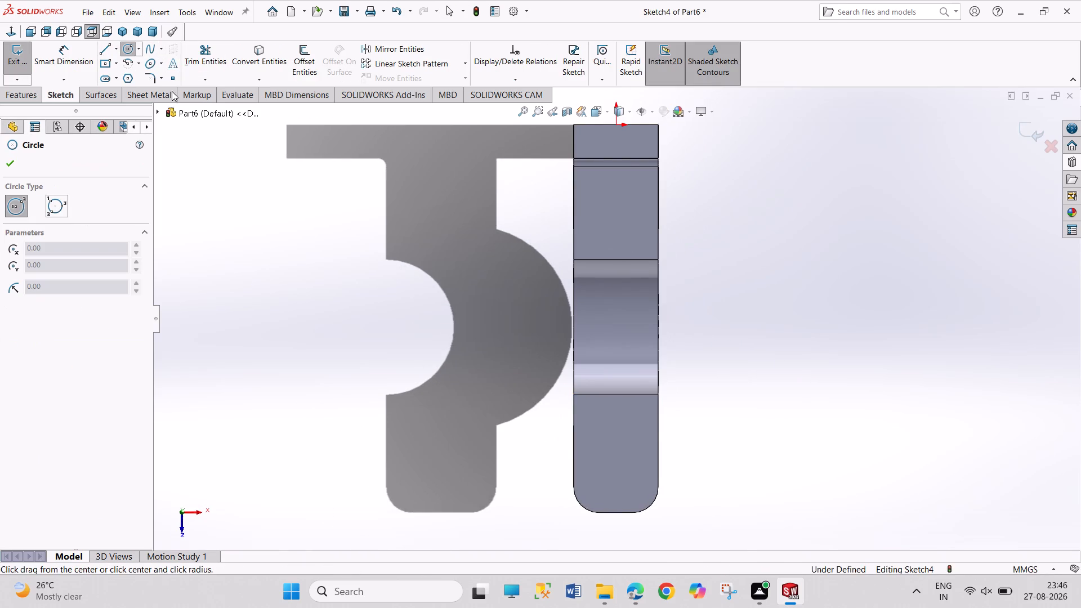
click(618, 217)
click(619, 230)
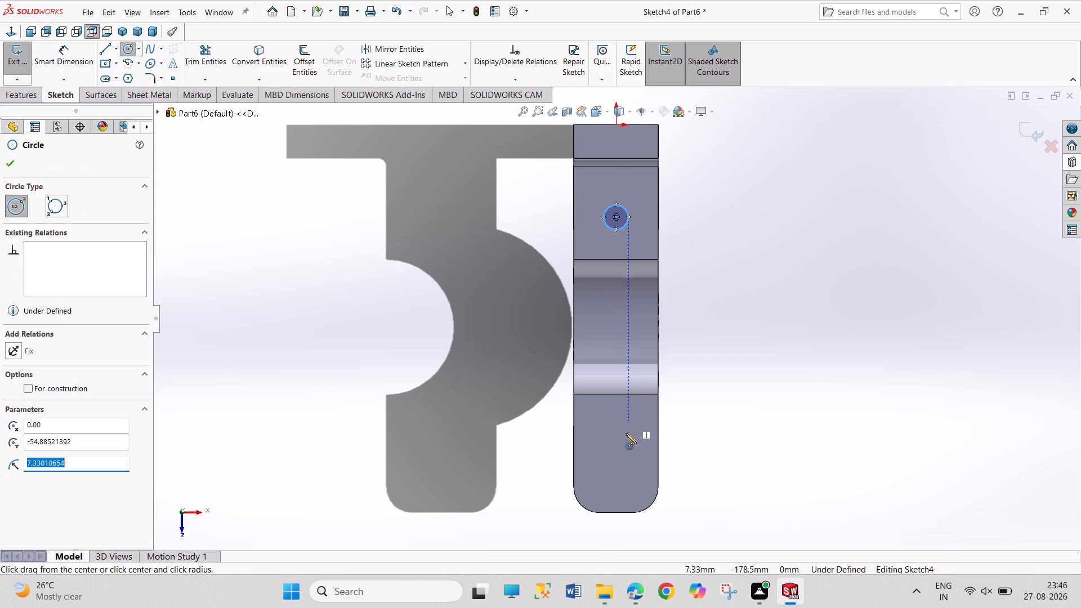
click(617, 457)
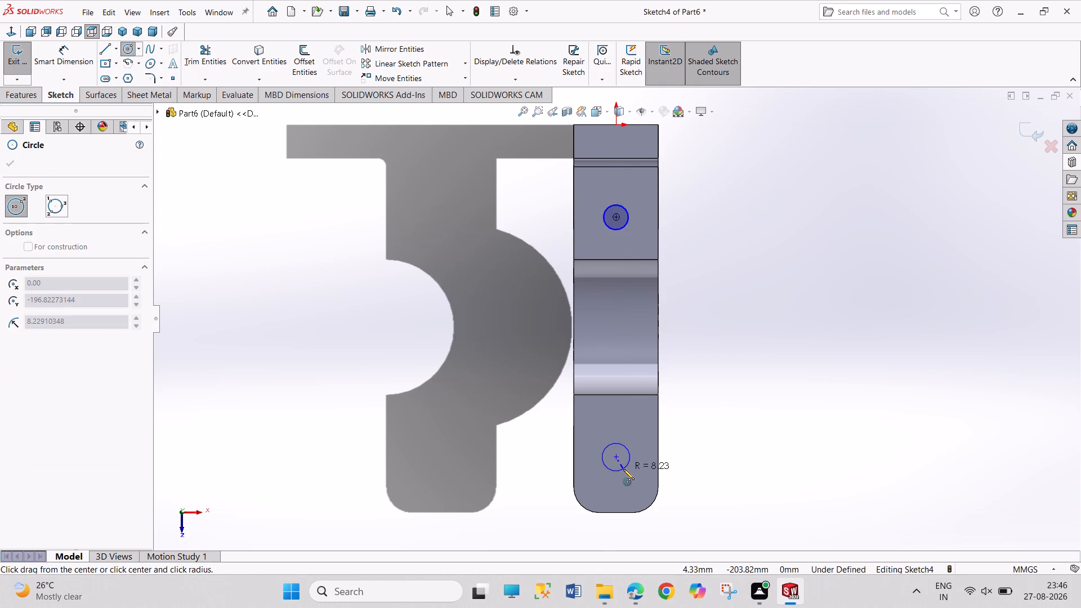
click(623, 469)
Dimension the distance between the two circle centres as 150 mm.
right_drag(726, 471, 716, 285)
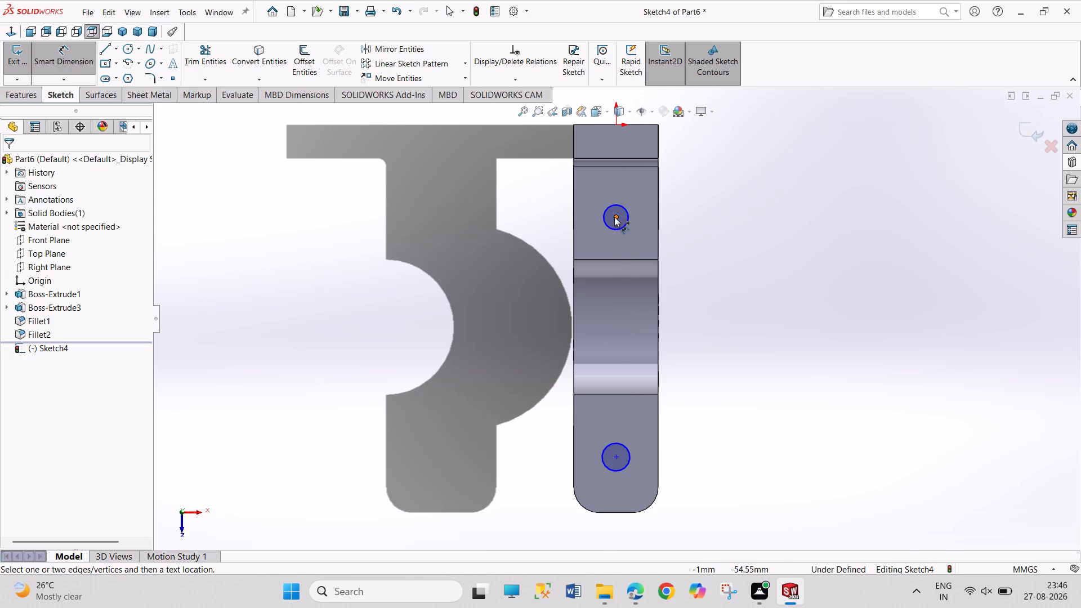
click(614, 217)
click(618, 459)
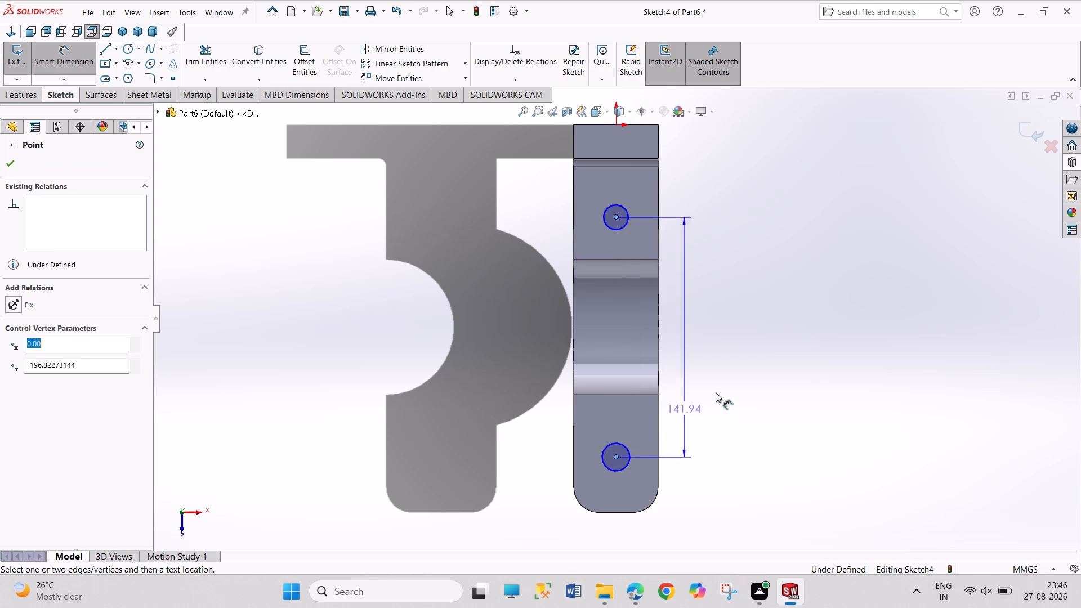
click(748, 368)
text(150)
key(Return)
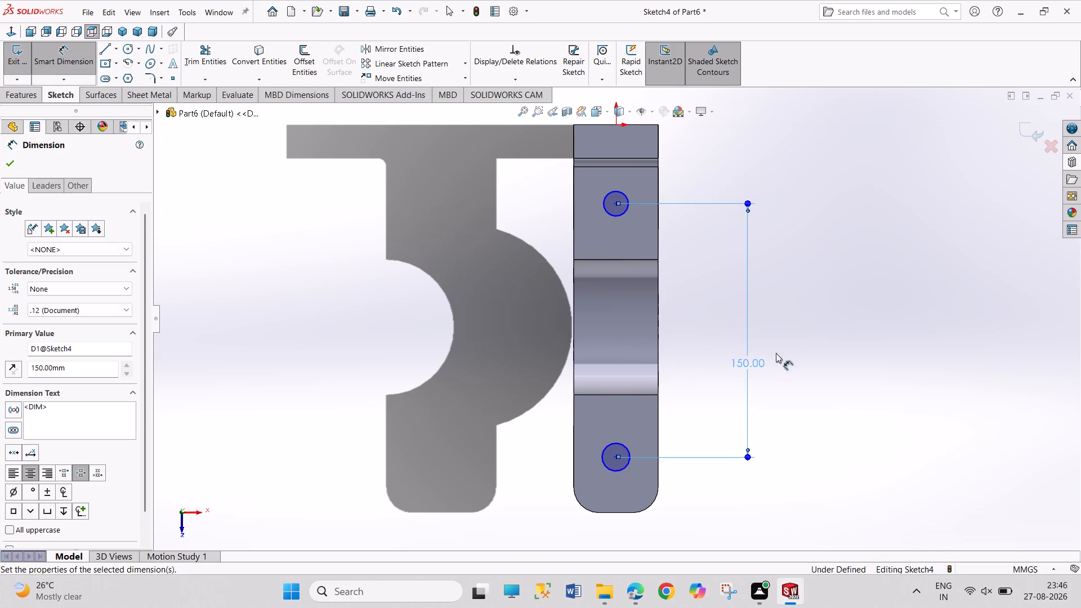
right_click(792, 309)
click(816, 346)
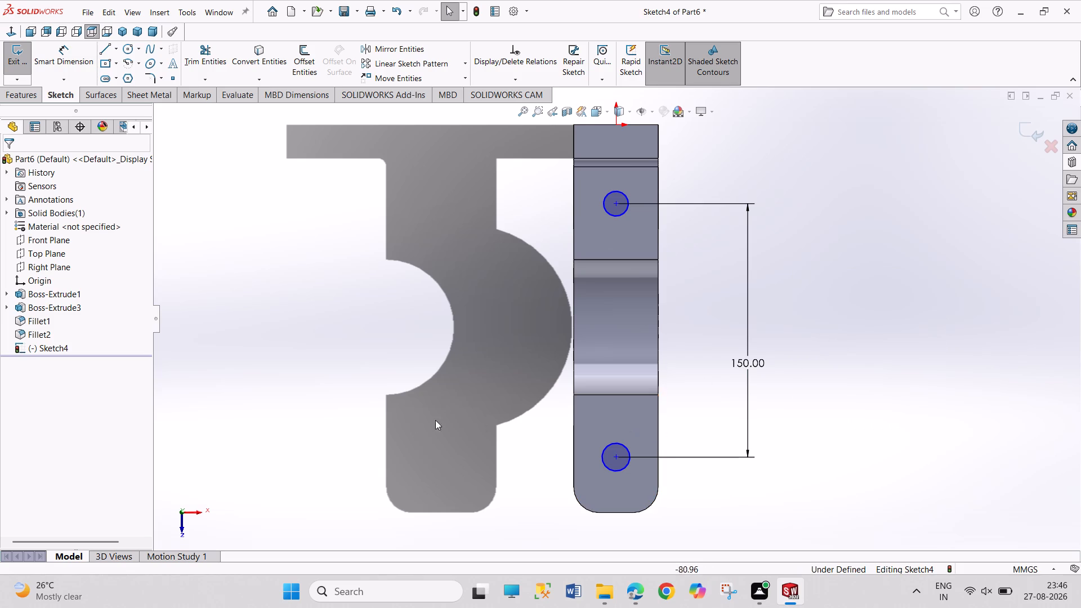
Dimension the flange circle and the arm circle with a diameter of 20 mm each.
right_drag(407, 420, 412, 303)
click(629, 453)
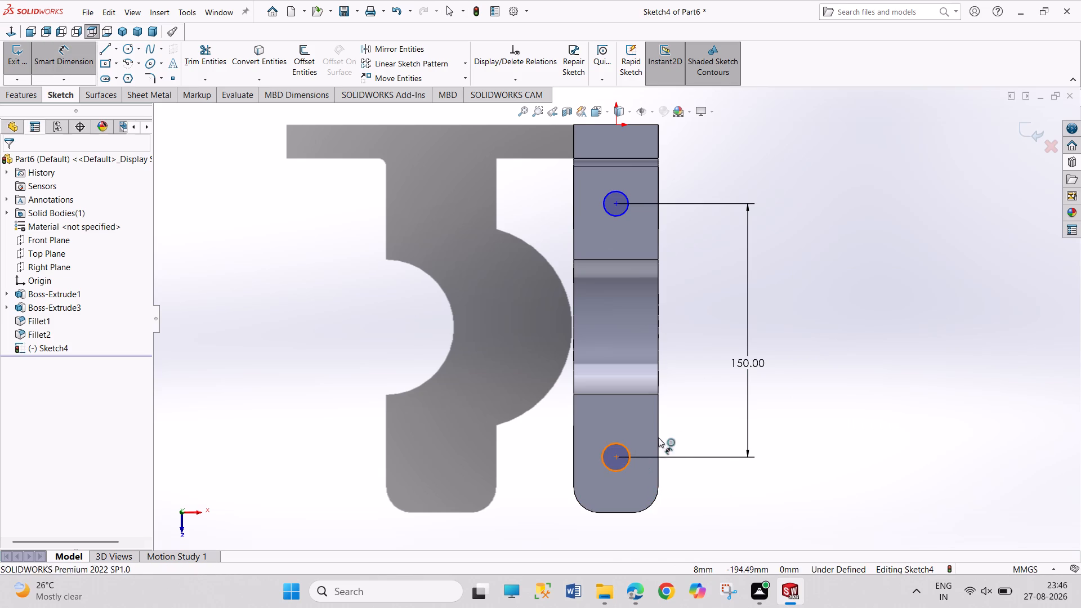
click(691, 430)
text(20)
key(Return)
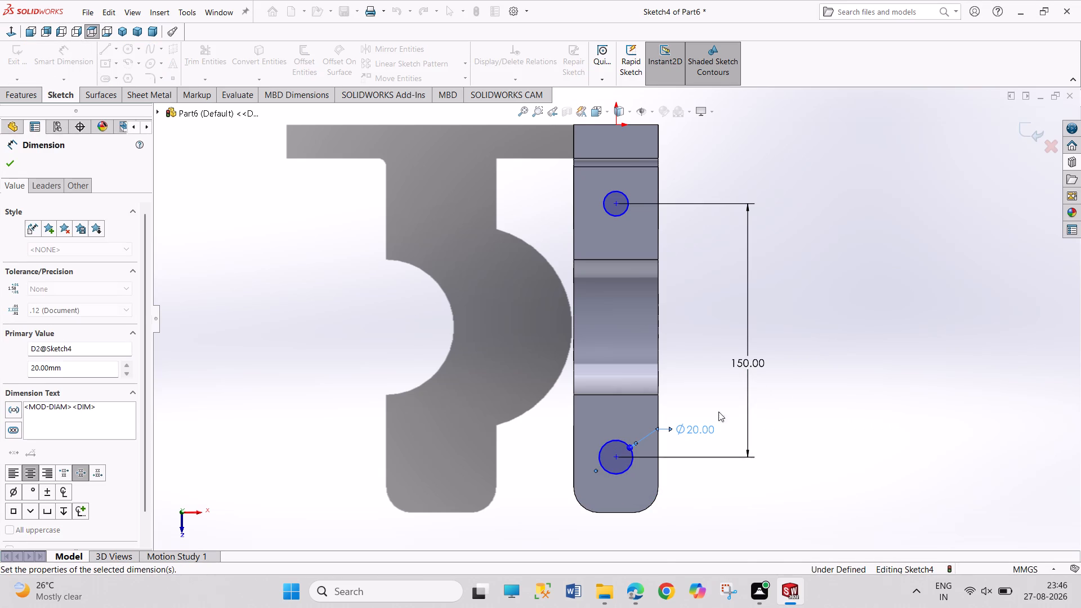
click(627, 207)
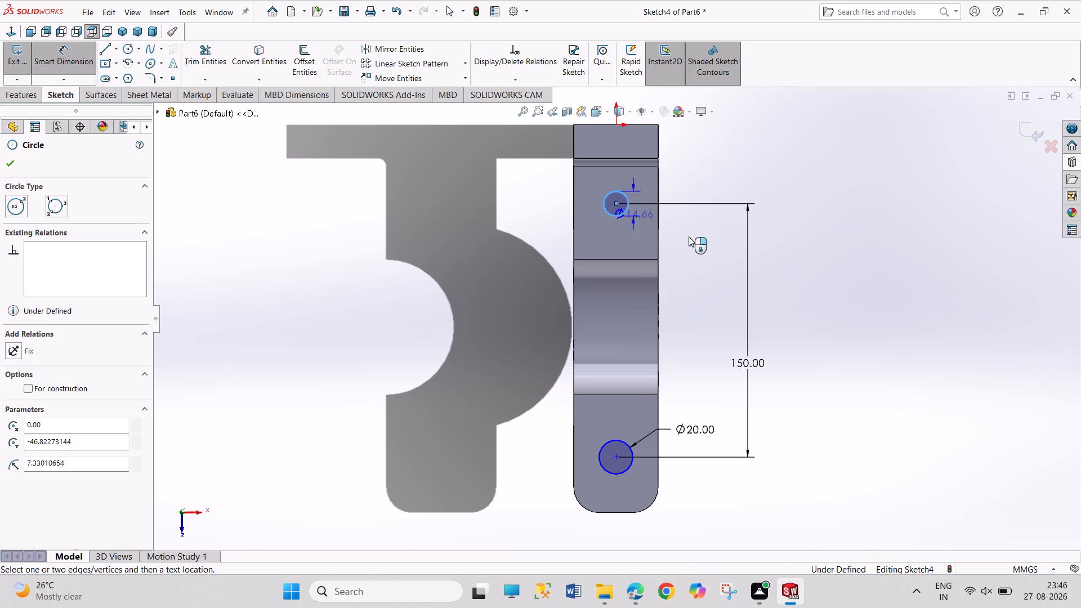
click(693, 239)
text(20)
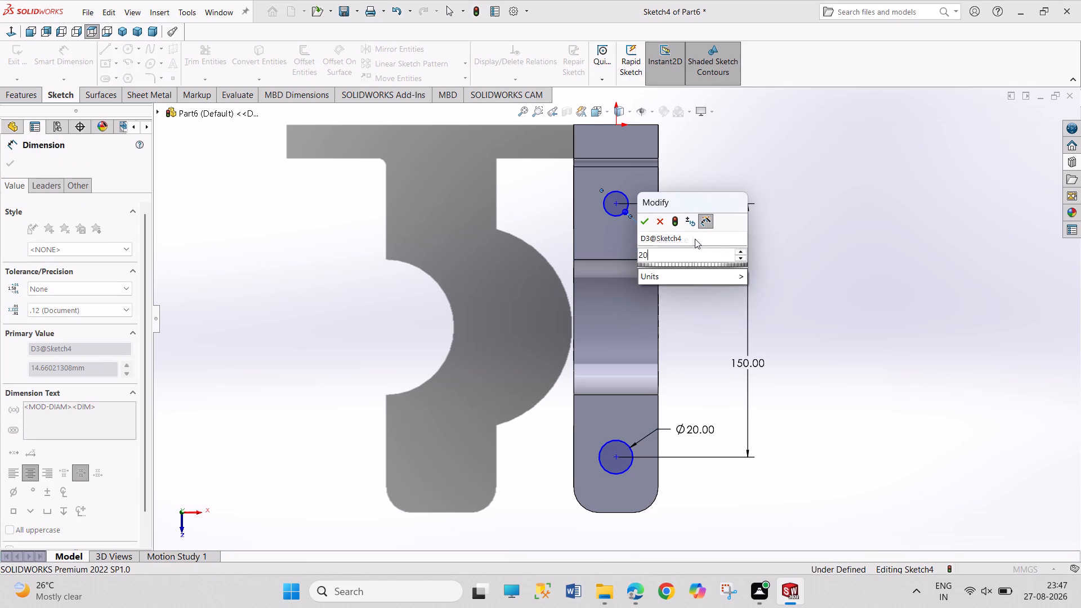
key(Return)
right_click(859, 223)
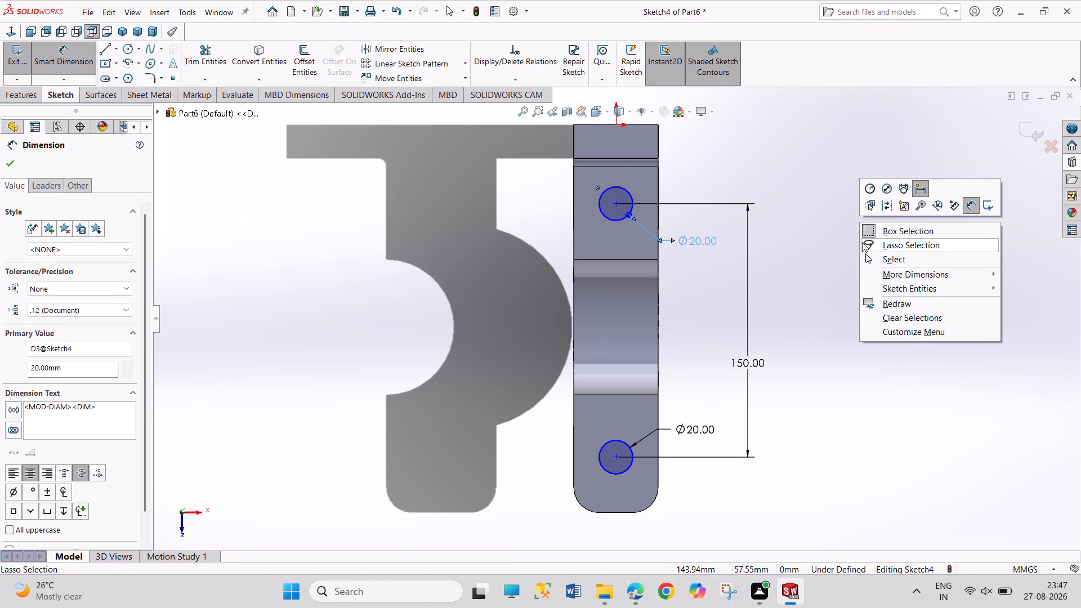
click(865, 258)
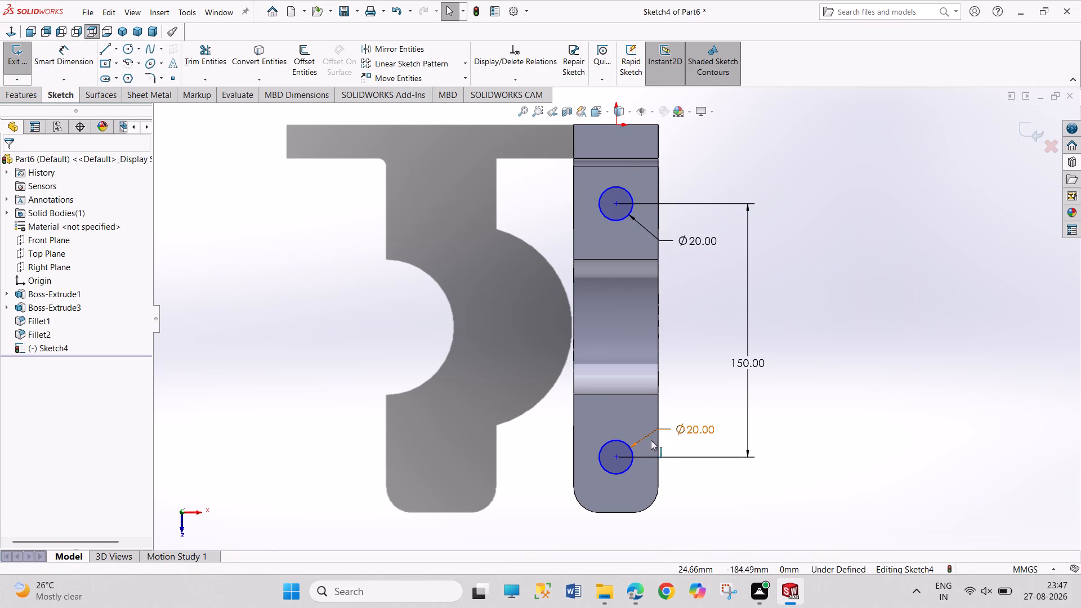
Set the diameters of both circles to 15 mm and finish the sketch.
double_click(703, 431)
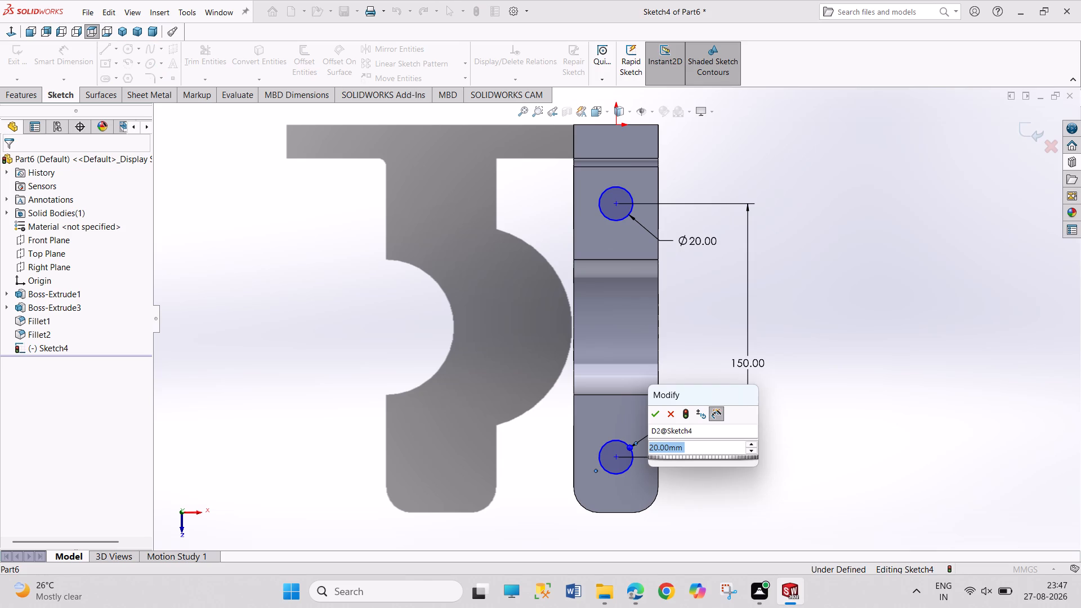
text(15)
key(Return)
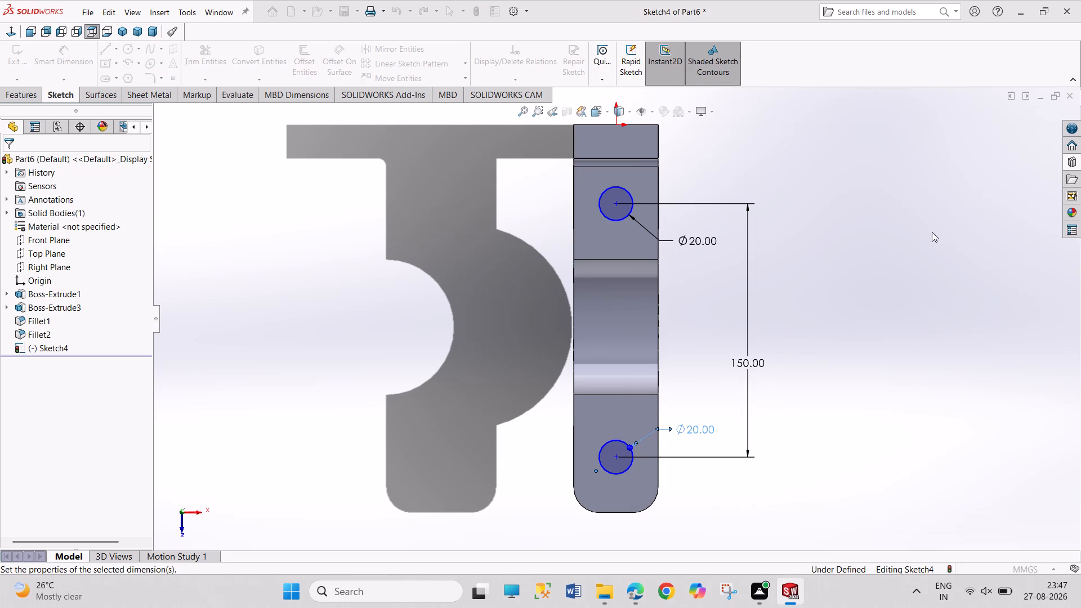
double_click(703, 235)
text(15)
key(Return)
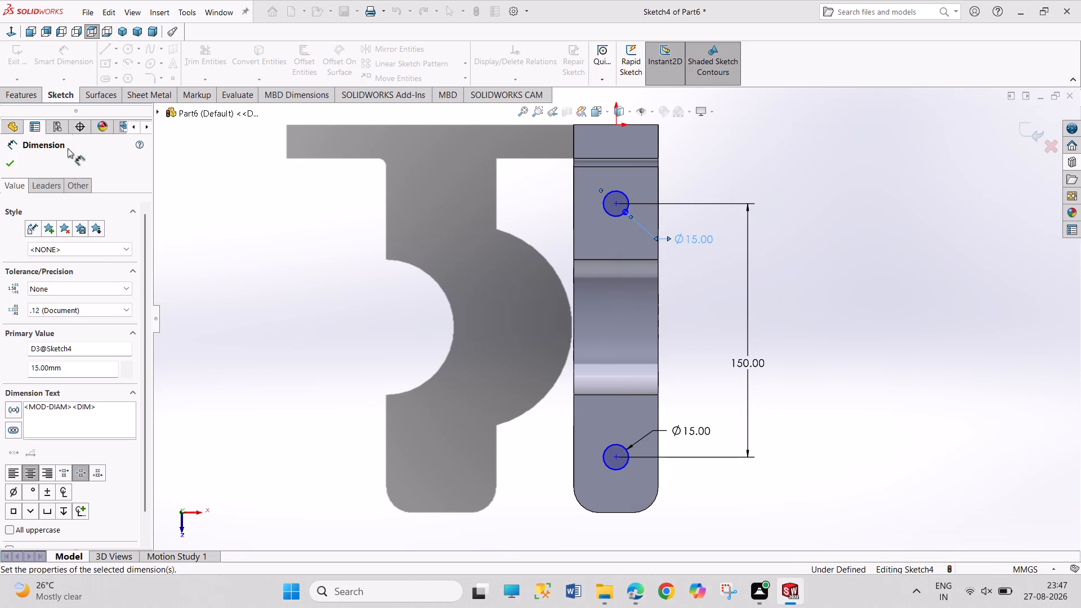
click(7, 166)
click(8, 60)
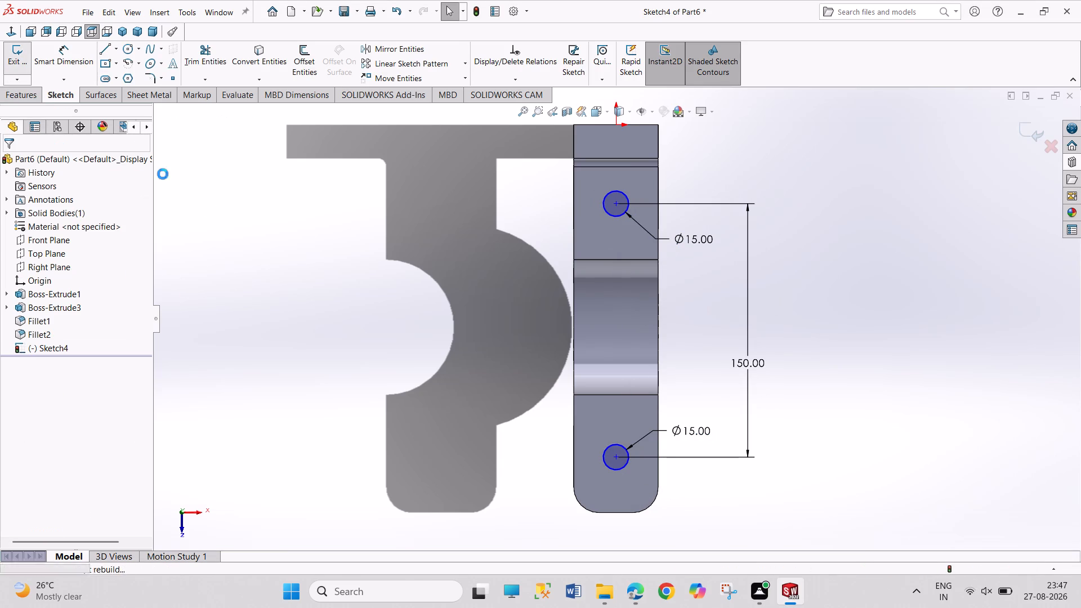
Cut the two circles through the arm and the flange with a 50 mm mid-plane extruded cut.
middle_drag(359, 328, 298, 222)
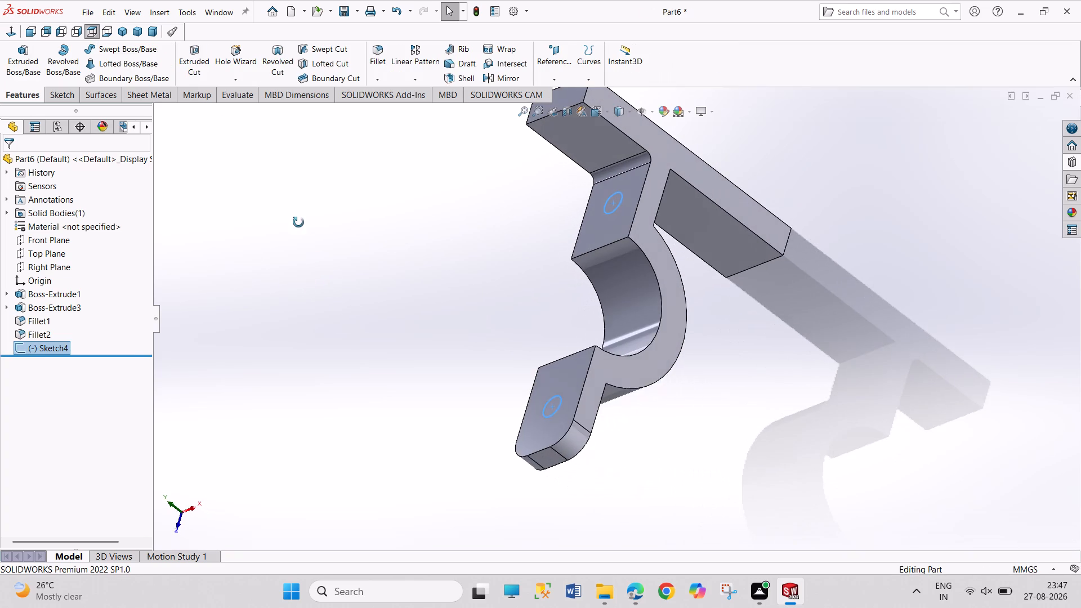
middle_drag(298, 222, 298, 223)
click(198, 50)
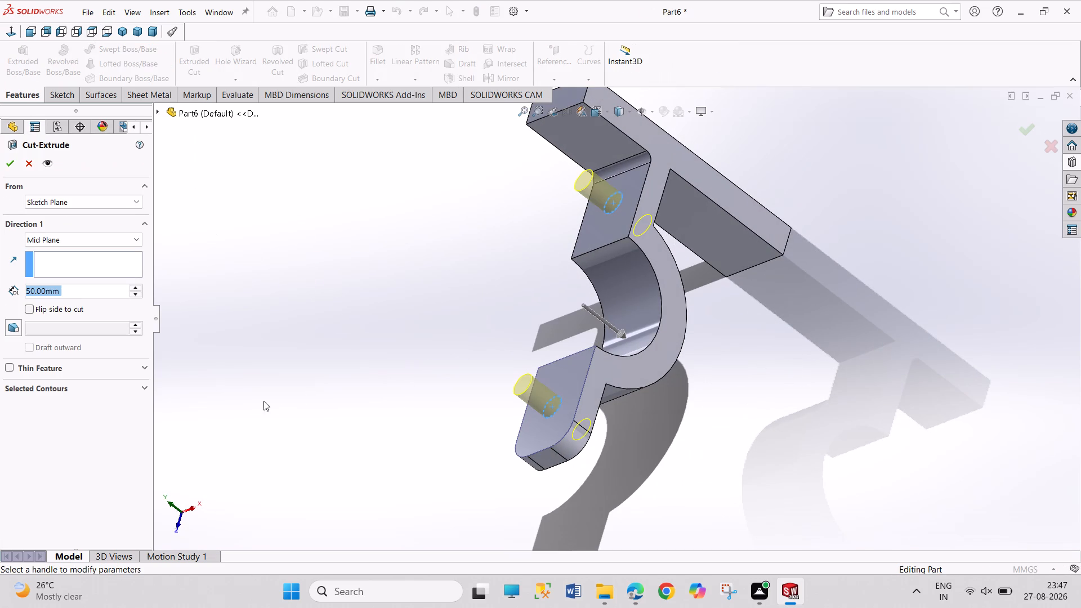
middle_drag(350, 407, 318, 378)
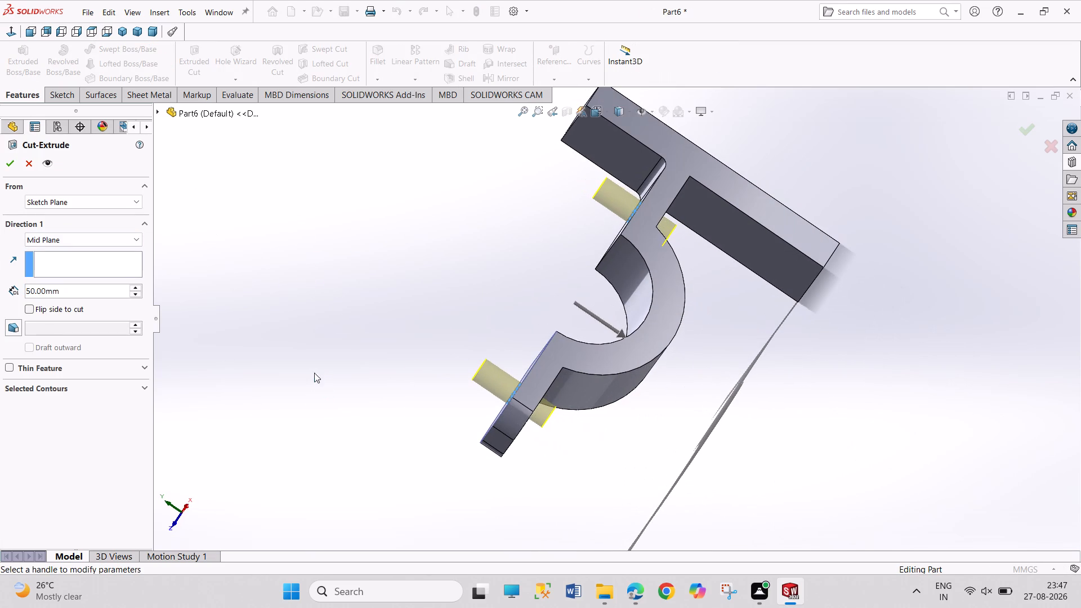
click(7, 167)
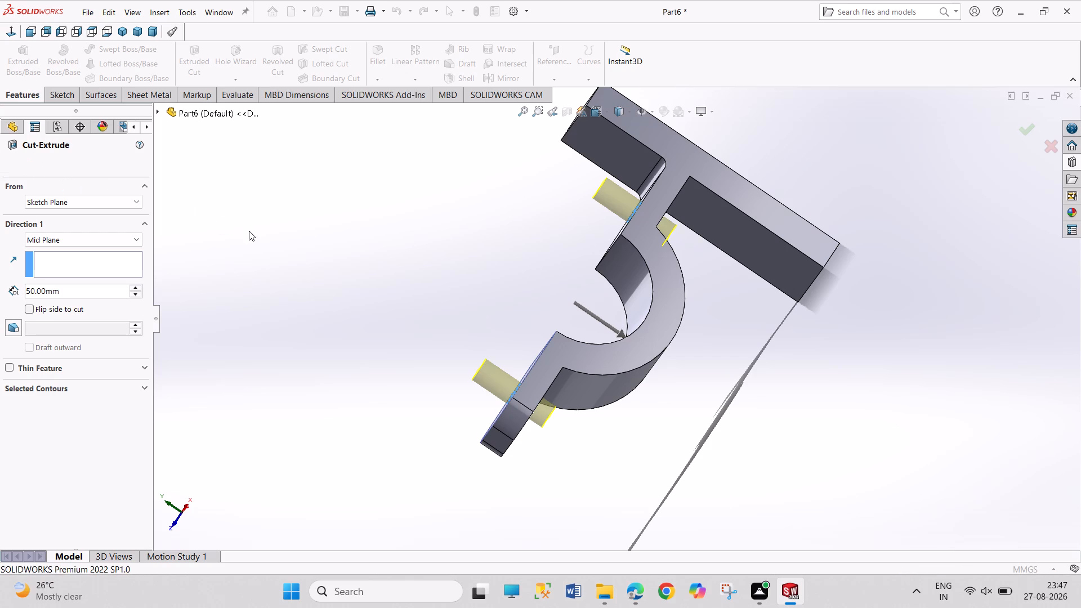
Sketch two circles on the wall plate's front face, in line with the origin: about 13.1 mm diameter above the arm, 11 mm below.
middle_drag(249, 231, 329, 288)
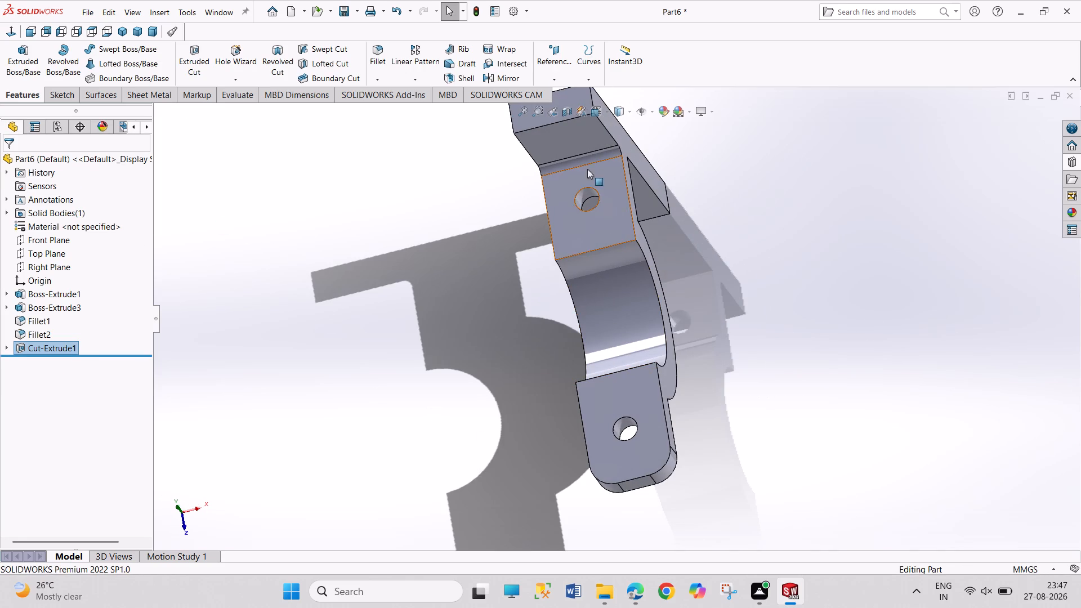
click(565, 132)
click(613, 96)
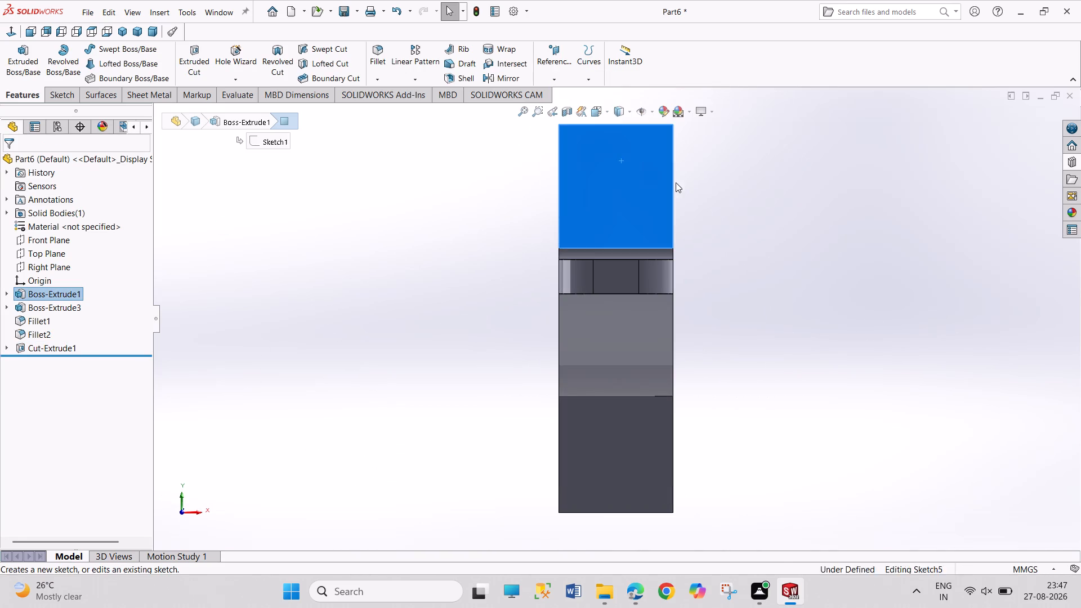
click(748, 217)
click(127, 48)
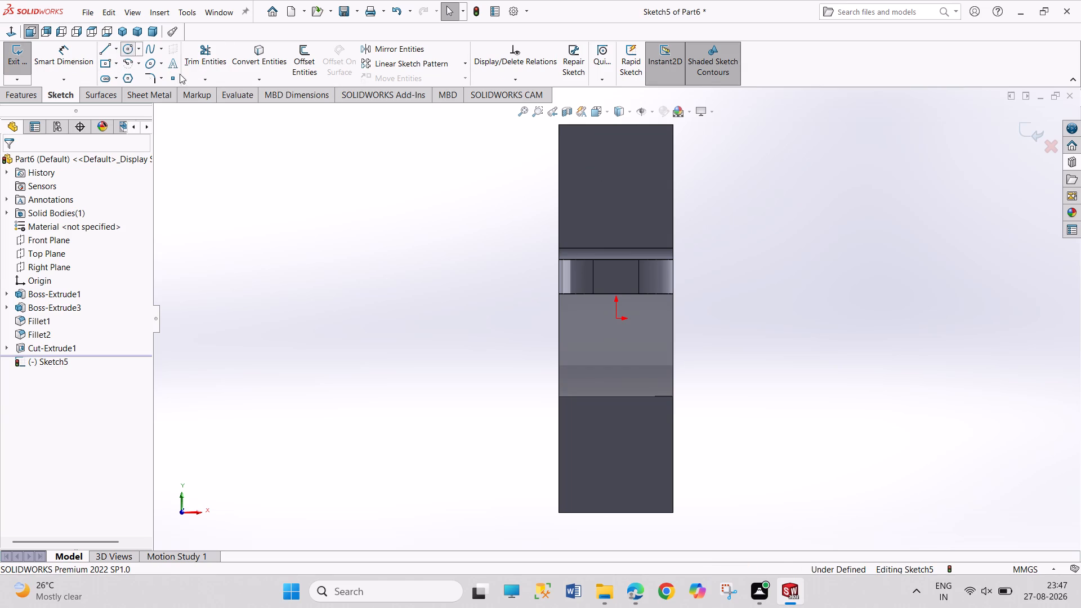
click(616, 175)
click(621, 189)
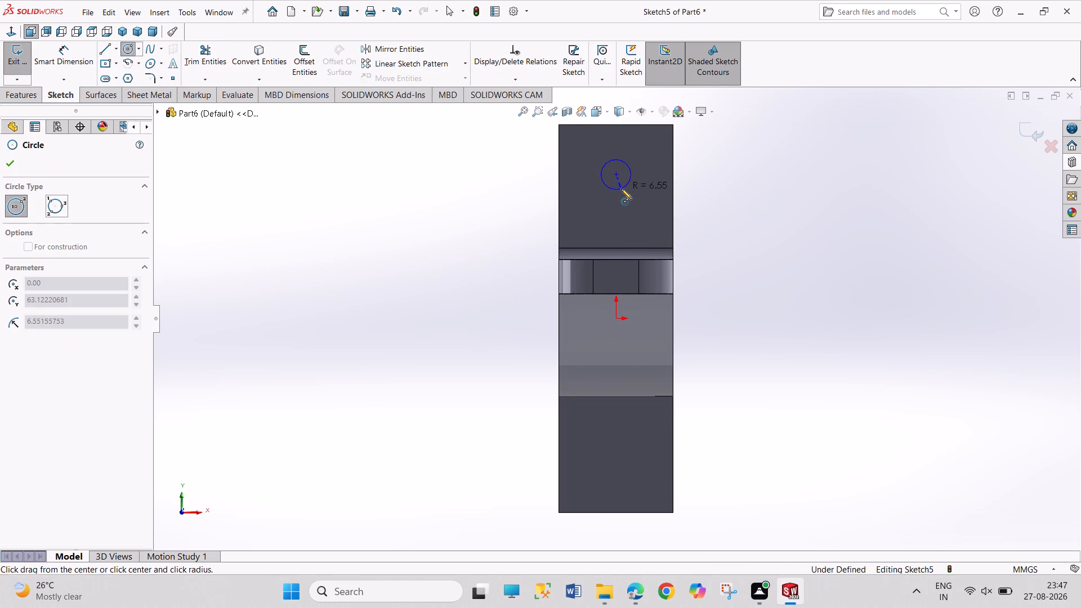
click(616, 464)
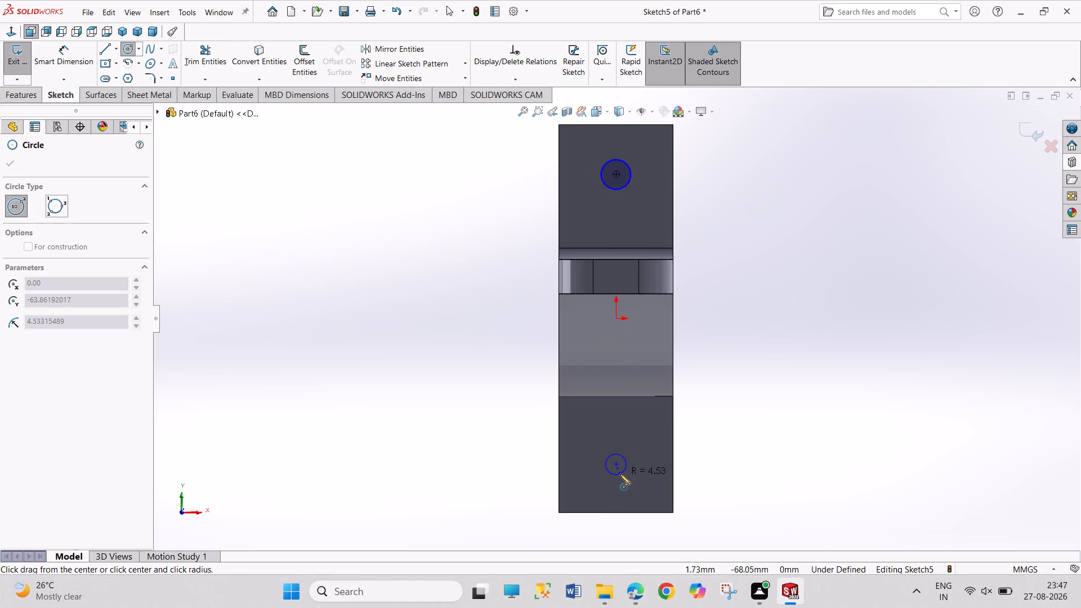
click(622, 476)
Dimension both wall plate circles with a diameter of 15 mm and finish the sketch.
right_drag(731, 478, 736, 460)
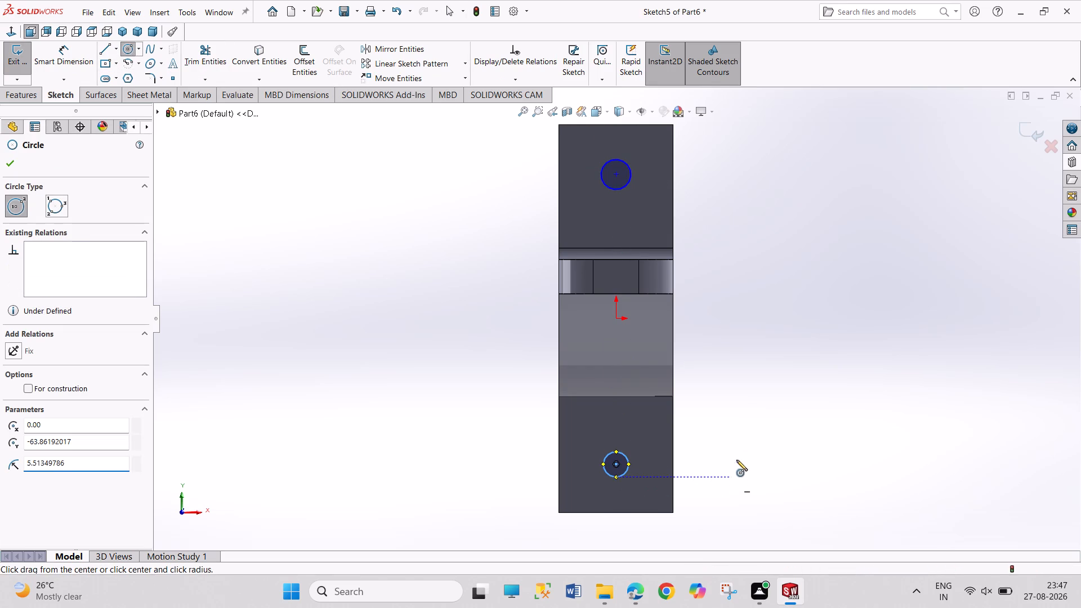
right_drag(736, 460, 722, 330)
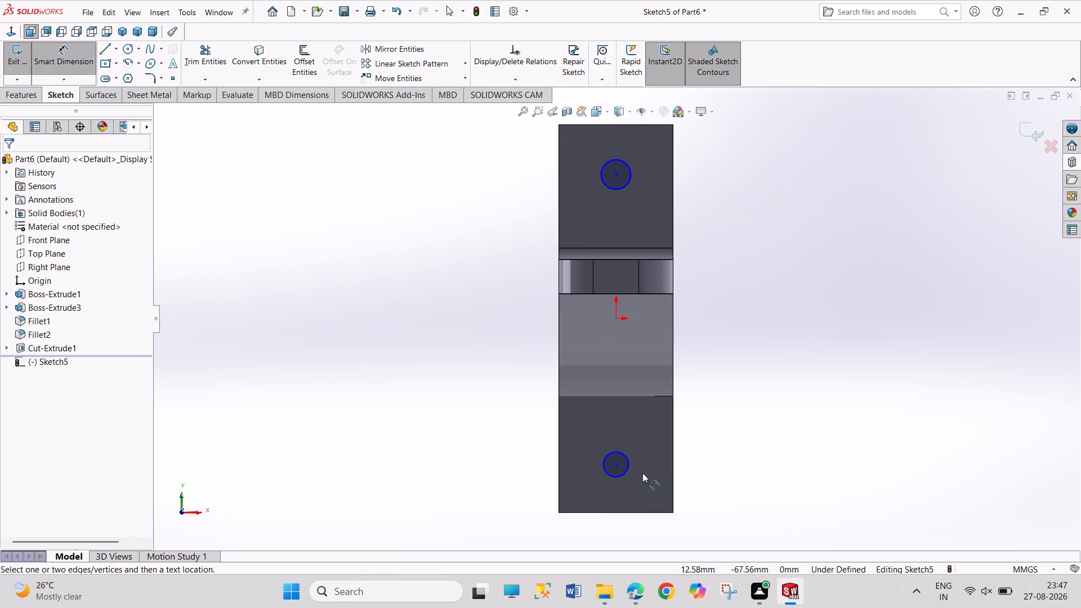
click(629, 467)
click(729, 467)
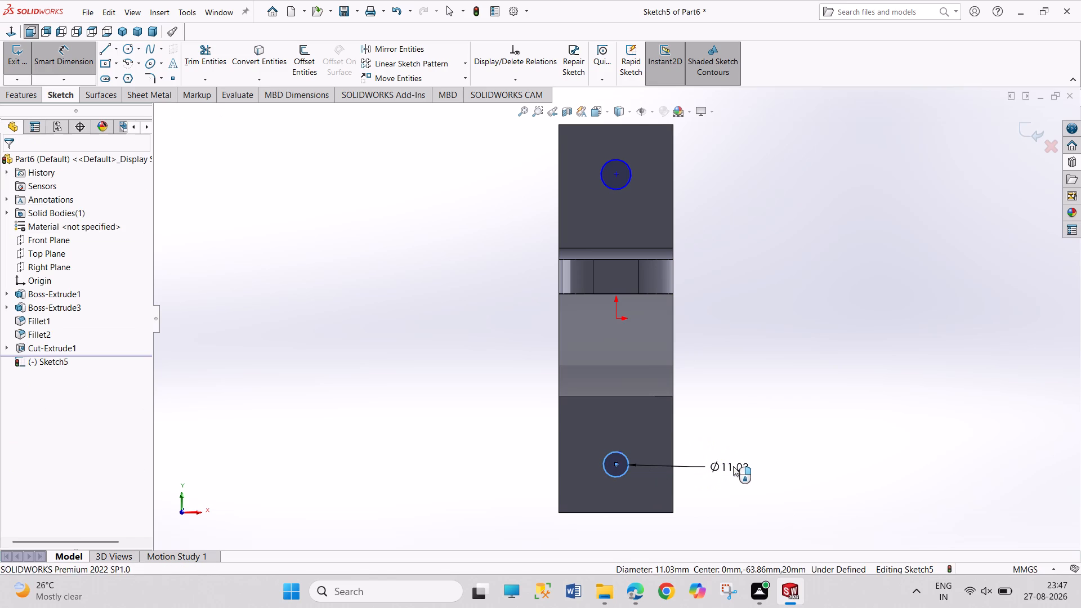
text(15)
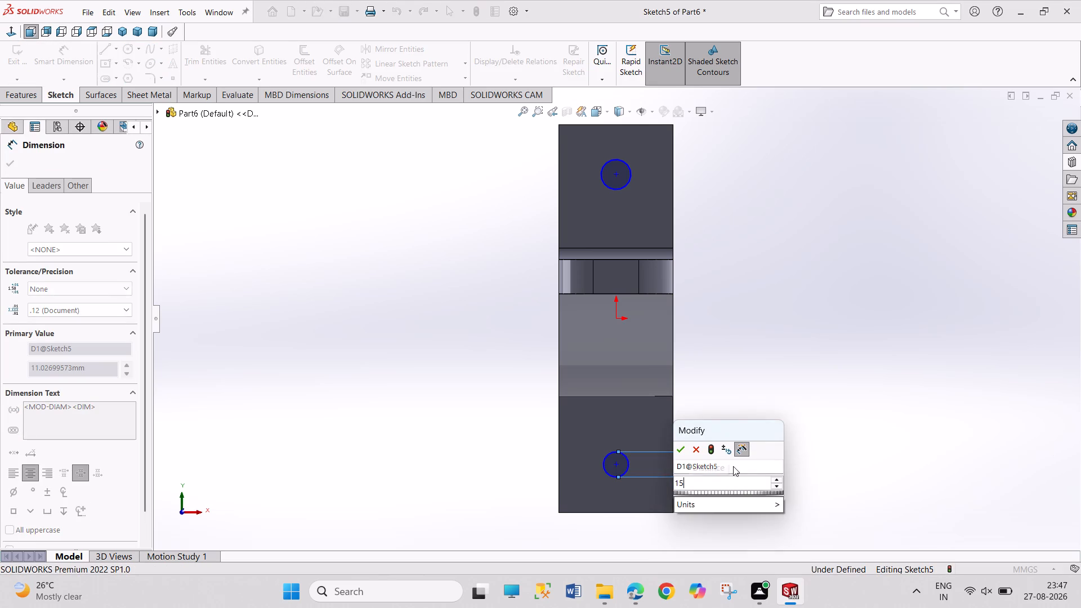
key(Return)
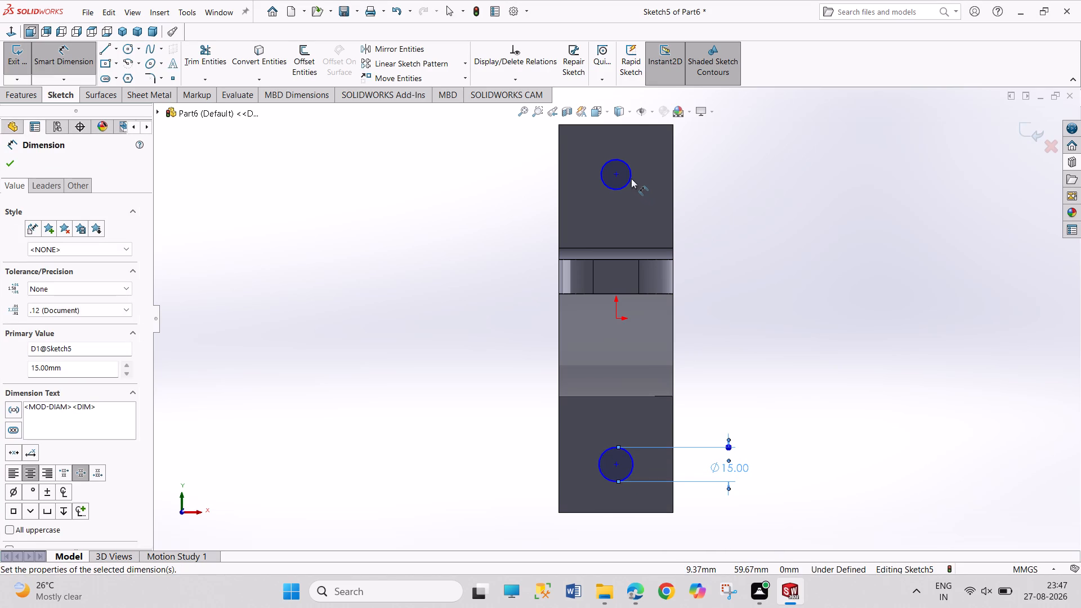
click(630, 178)
drag(698, 178, 703, 182)
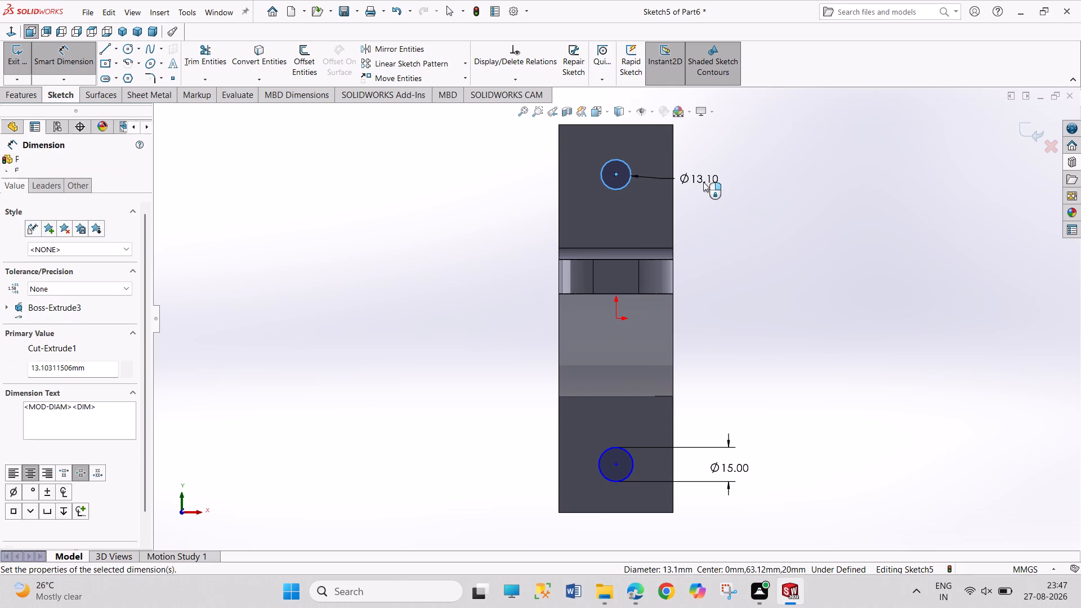
text(15)
key(Return)
right_click(802, 255)
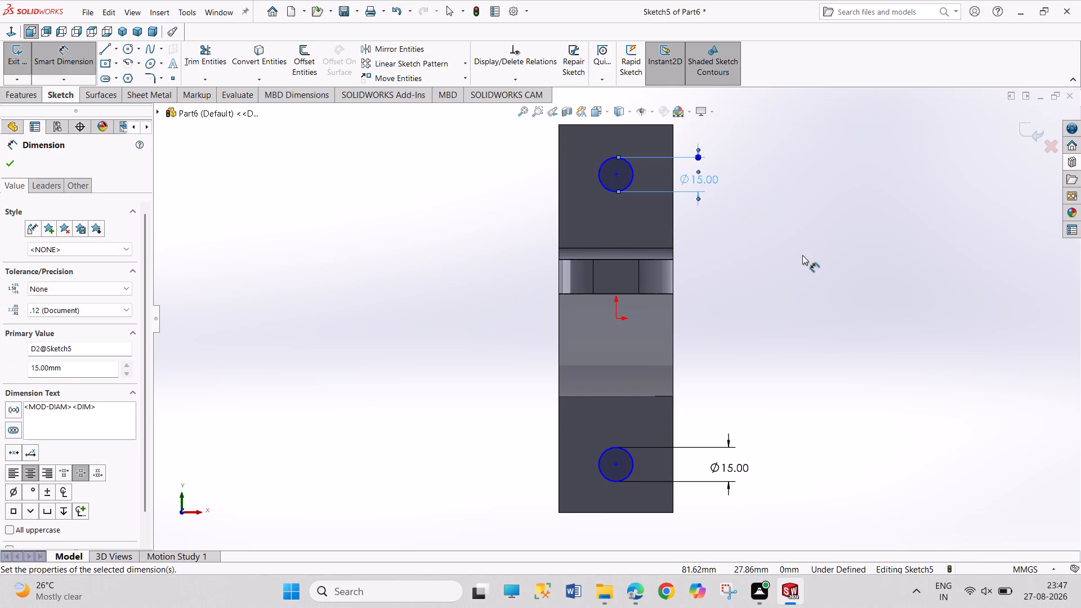
click(825, 296)
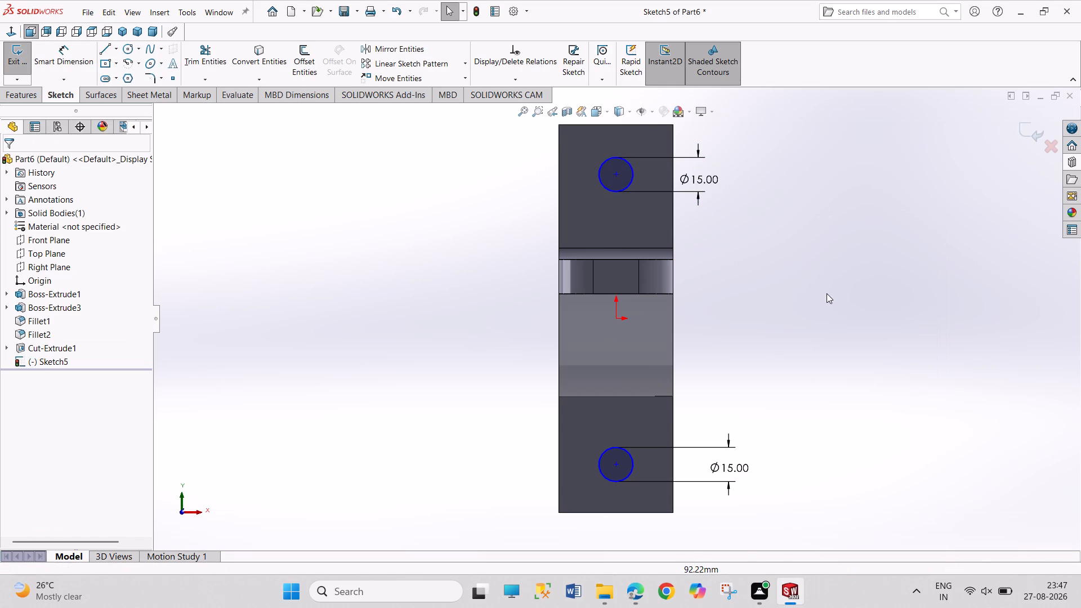
click(18, 55)
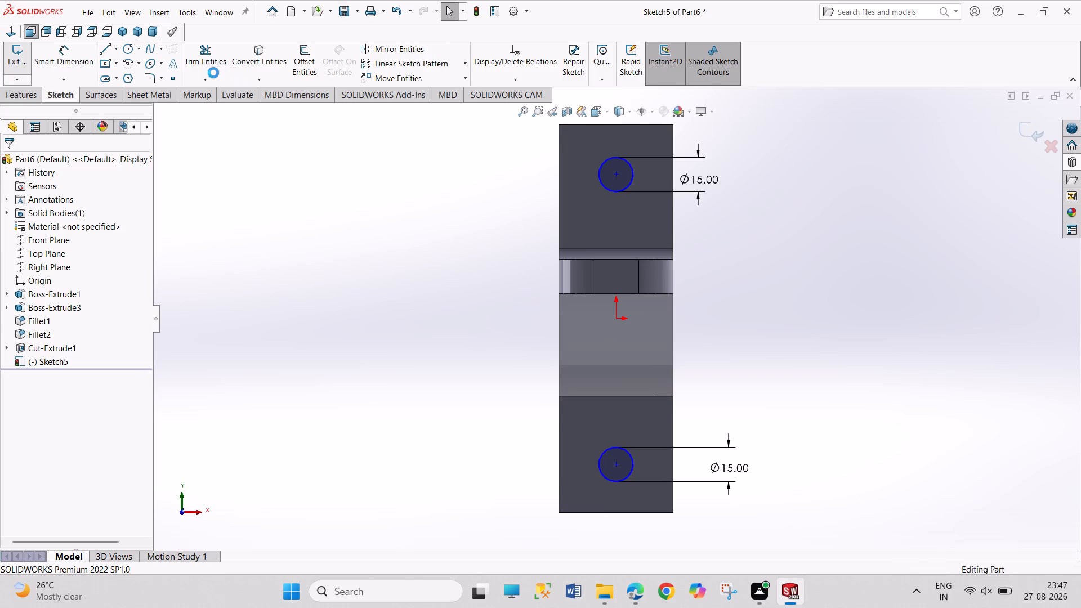
Cut the two circles through the wall plate with a 50 mm mid-plane extruded cut.
click(205, 68)
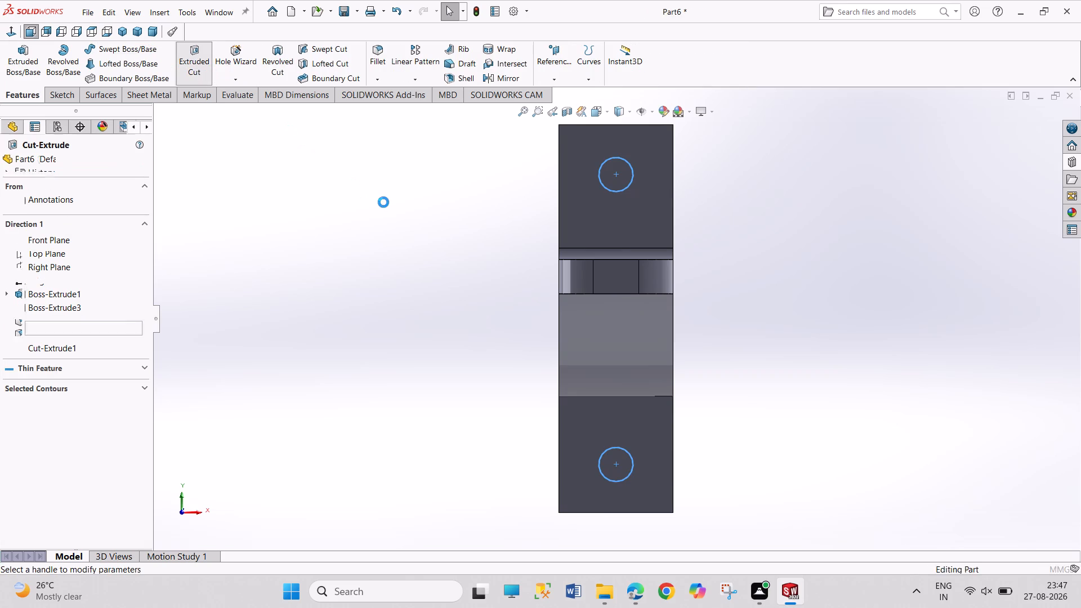
middle_drag(383, 202, 266, 191)
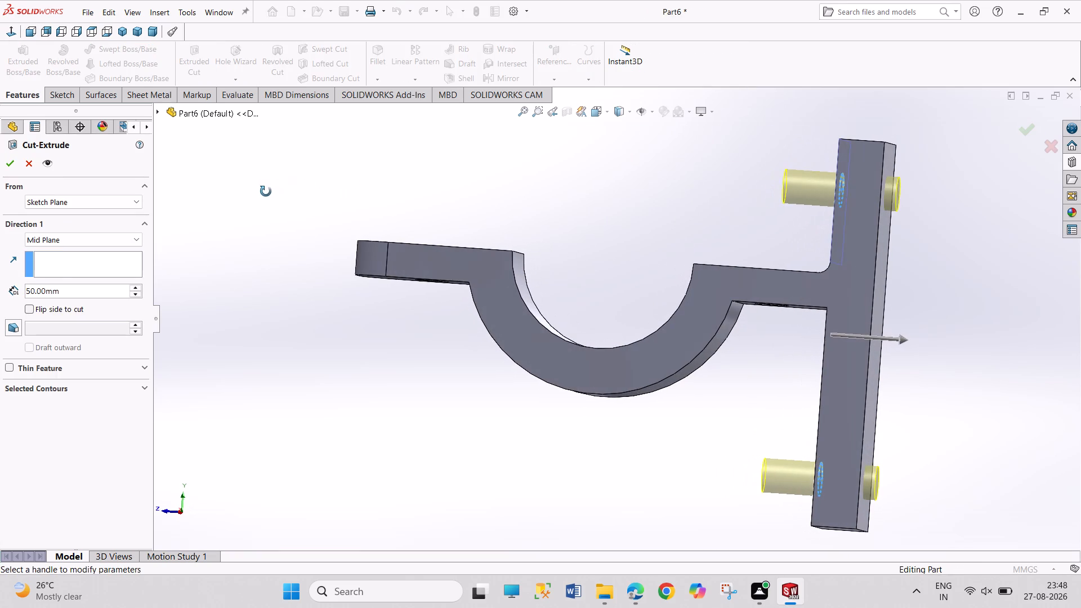
middle_drag(266, 191, 267, 191)
click(13, 168)
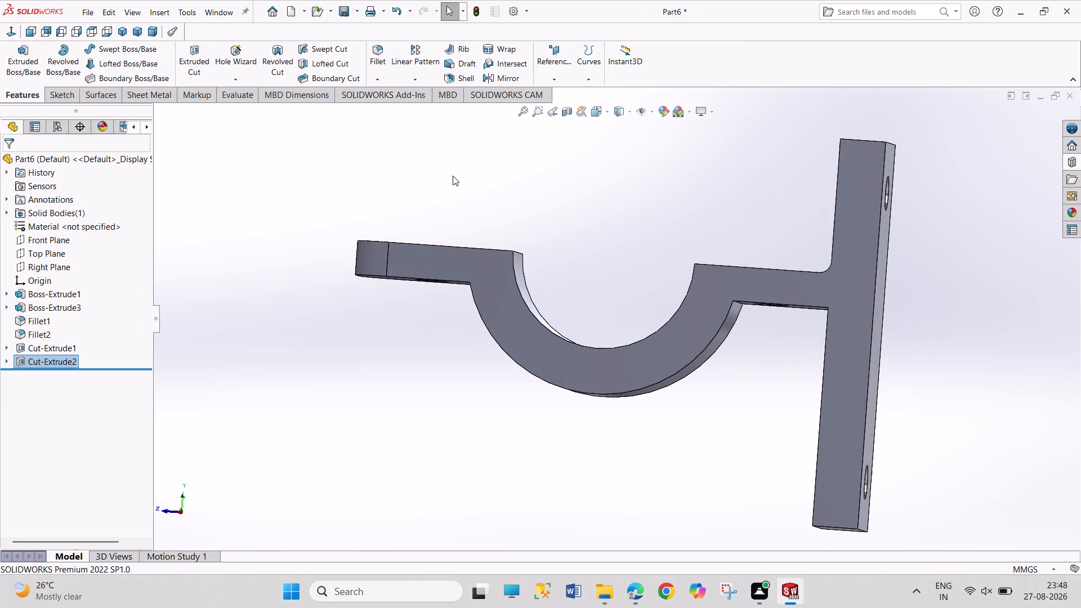
Sketch a larger circle concentric with each wall plate hole on the plate's front face, about 26 mm and 25.4 mm in diameter.
middle_drag(455, 177, 558, 226)
click(691, 188)
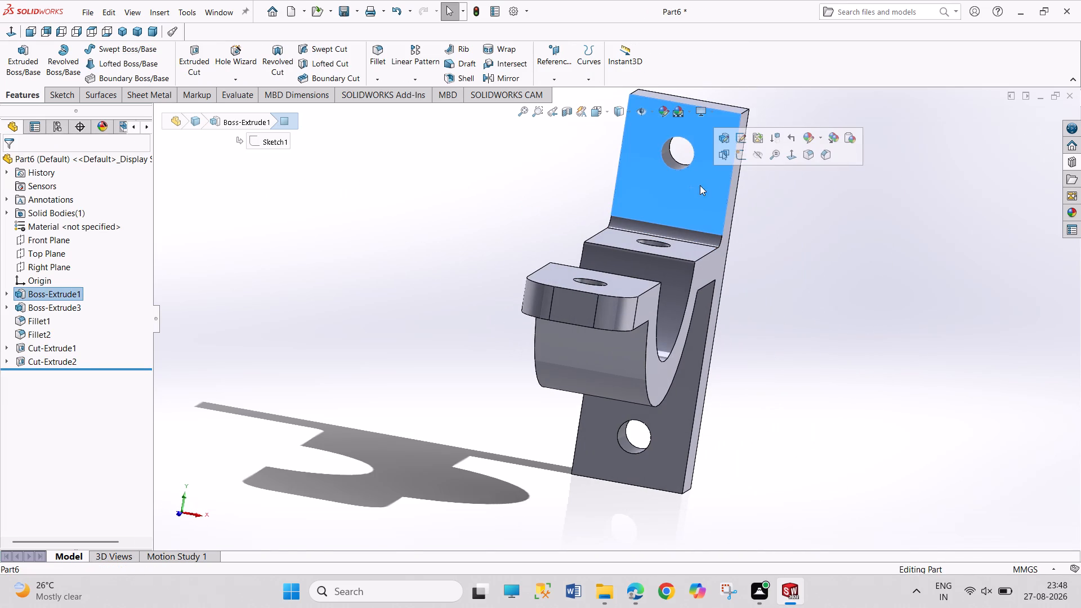
click(741, 157)
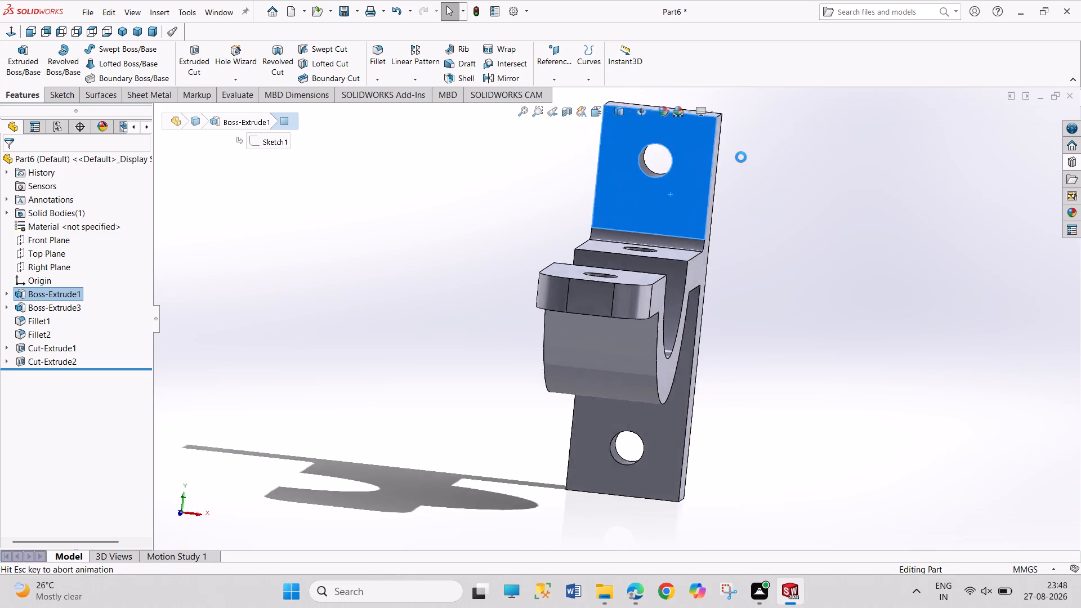
click(124, 47)
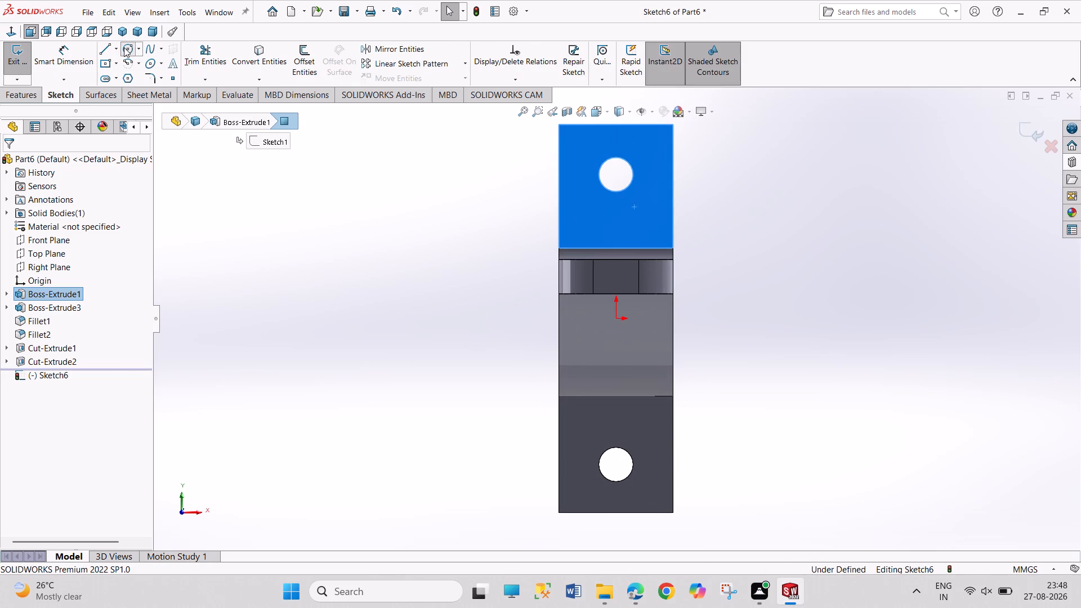
click(617, 175)
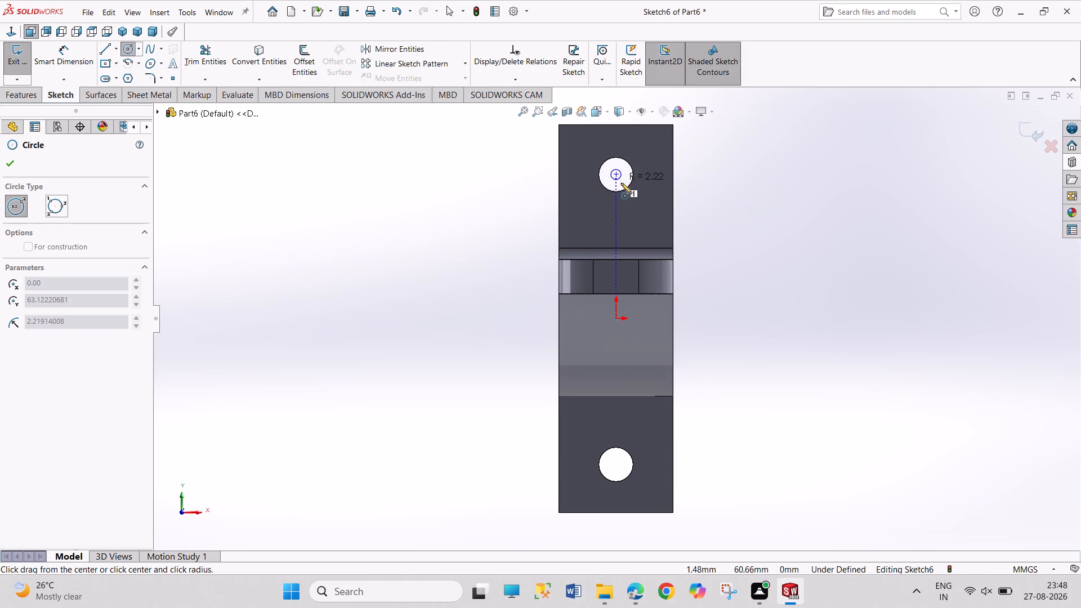
click(631, 200)
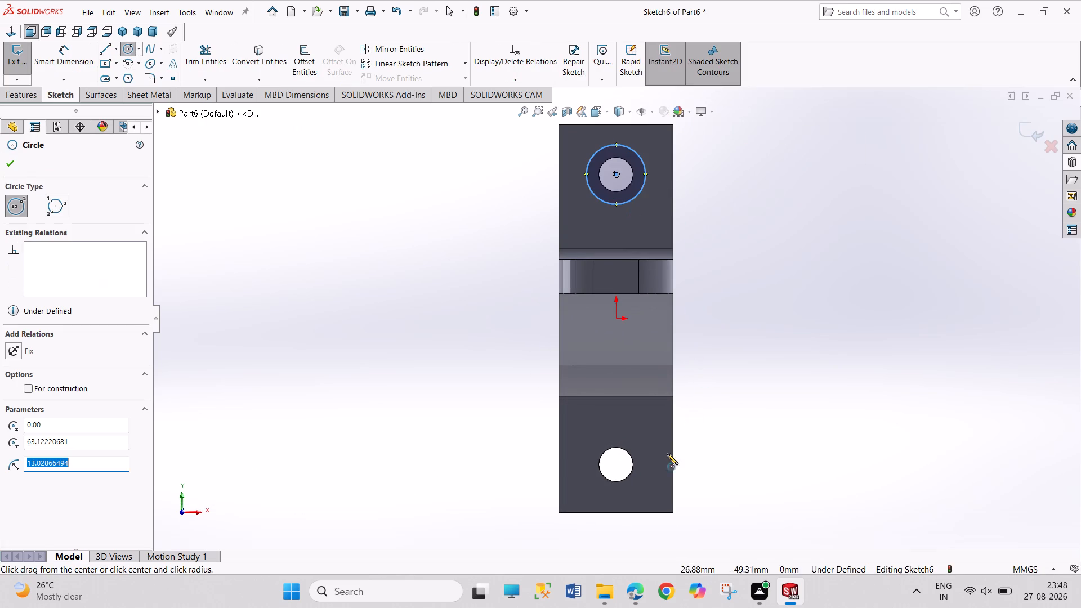
click(616, 465)
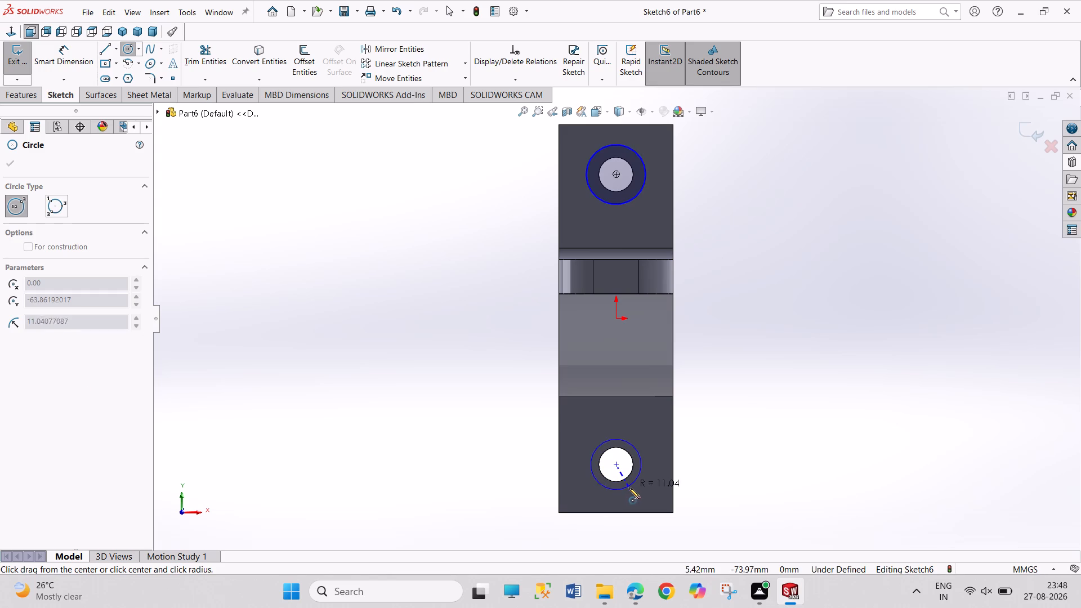
click(630, 490)
right_click(753, 439)
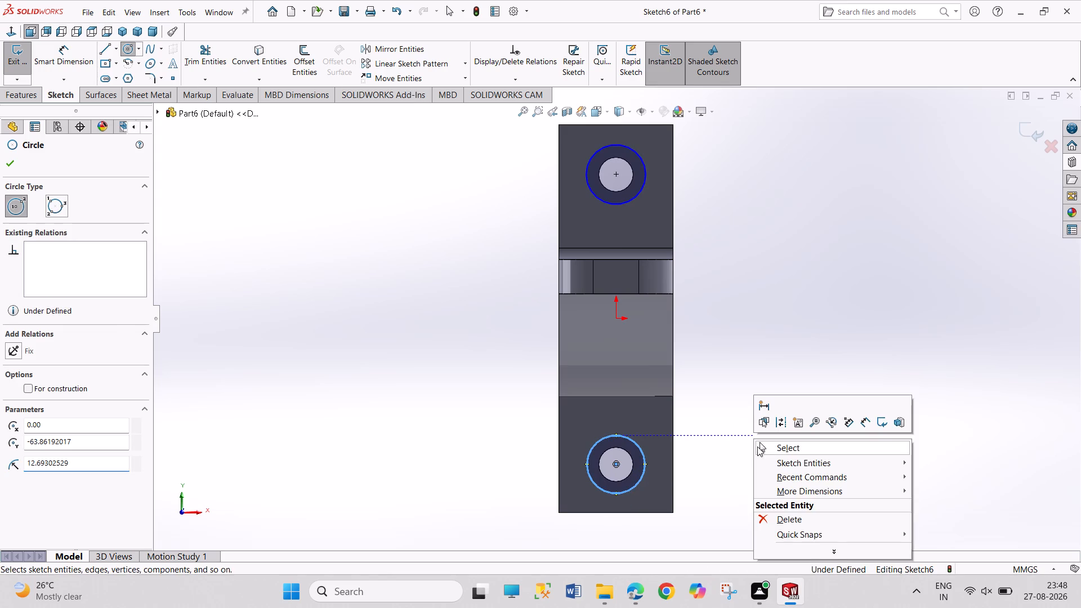
click(758, 449)
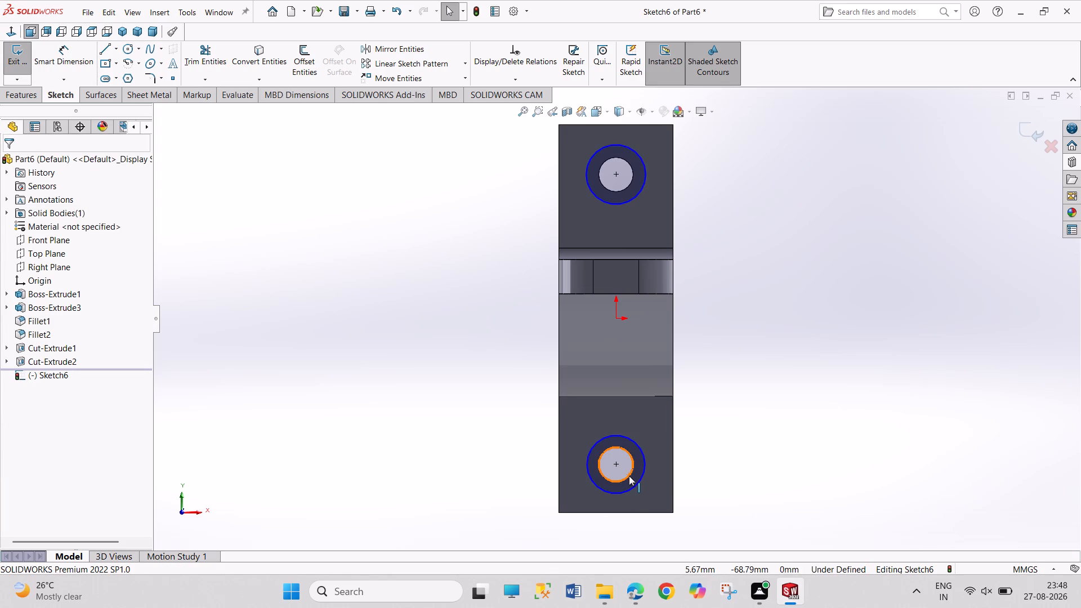
Convert the edges of the two wall plate holes into sketch entities.
click(629, 476)
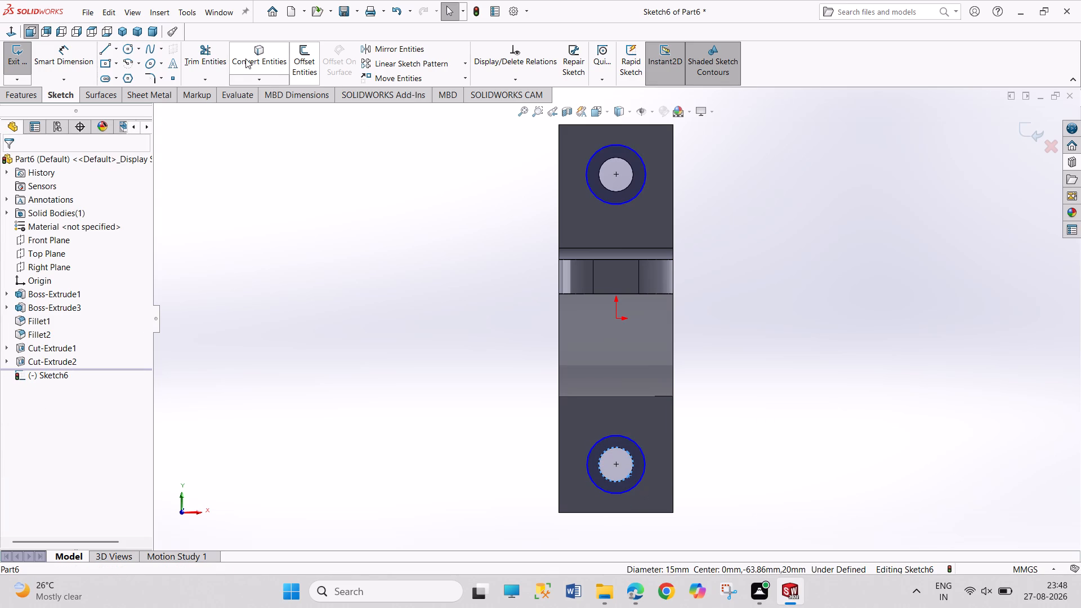
click(245, 59)
click(356, 217)
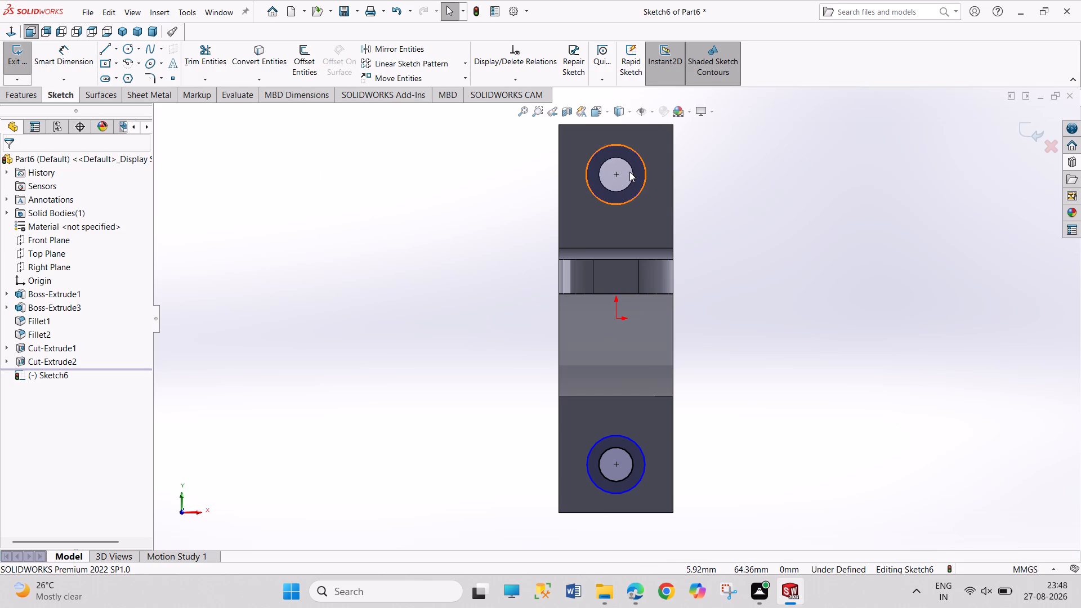
click(633, 175)
click(253, 59)
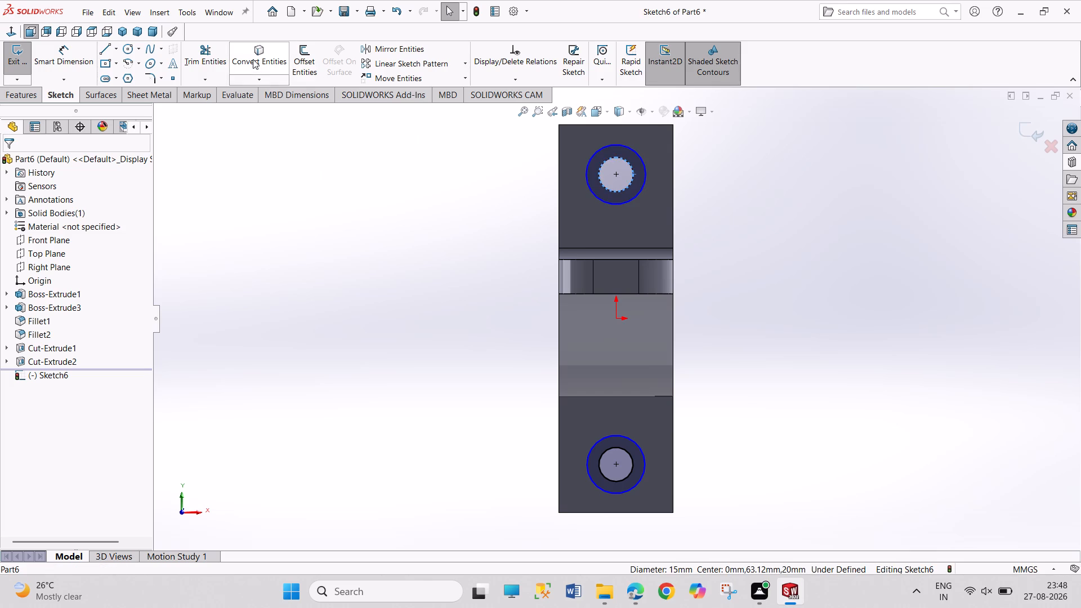
Dimension the outer circles around both wall plate holes with a diameter of 25 mm each.
right_drag(459, 248, 430, 133)
click(644, 180)
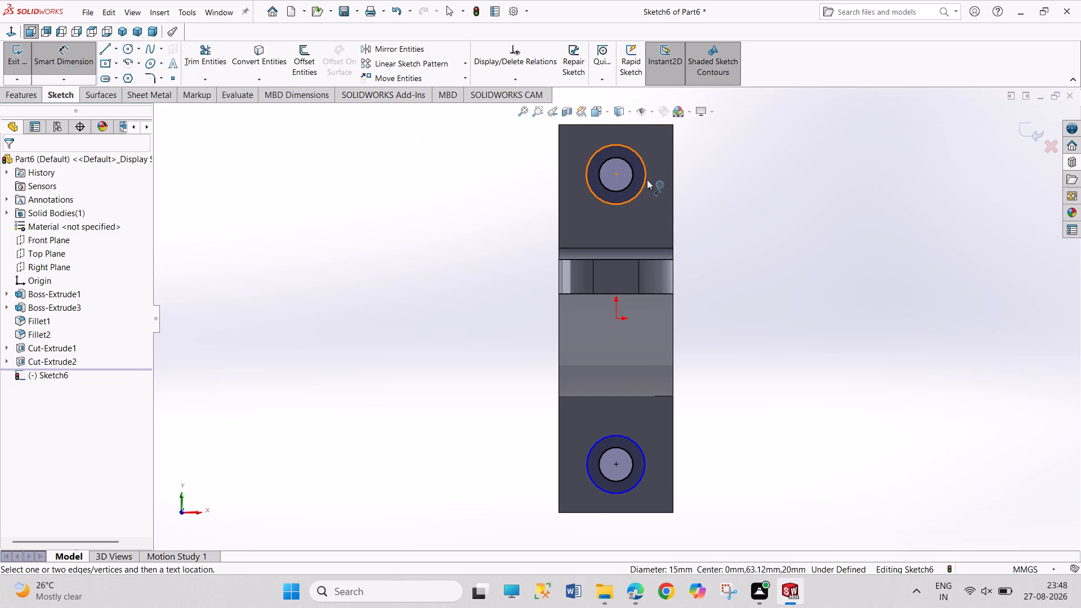
click(710, 164)
key(2)
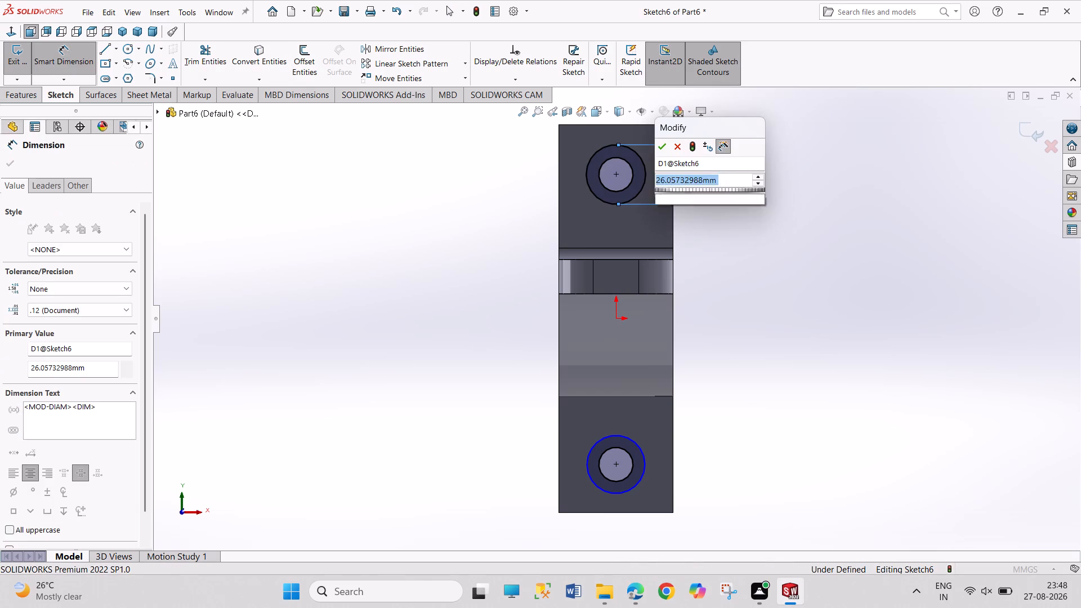
key(5)
key(Return)
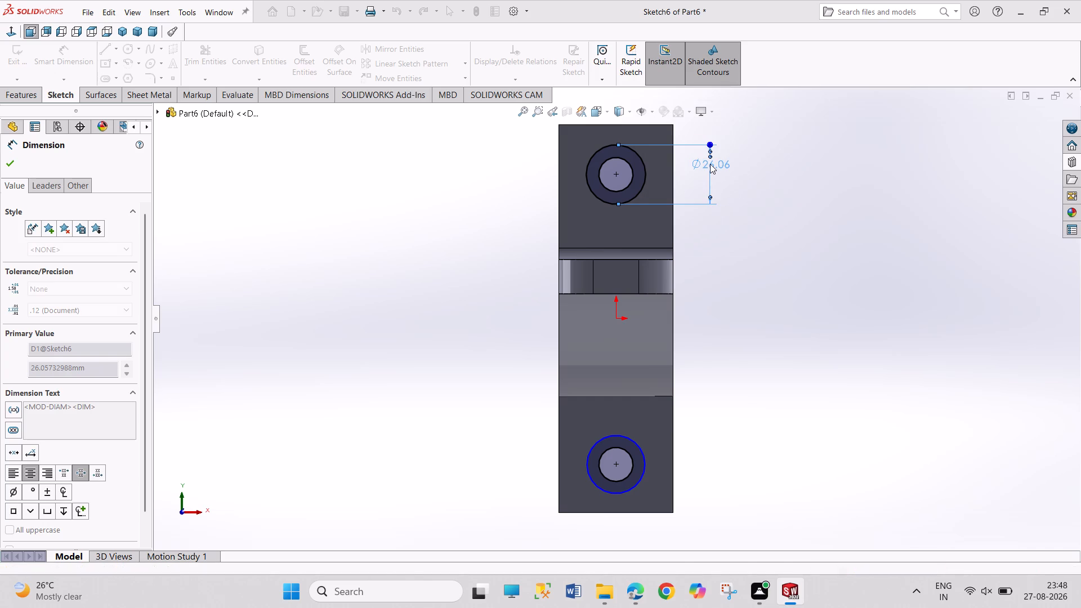
click(644, 465)
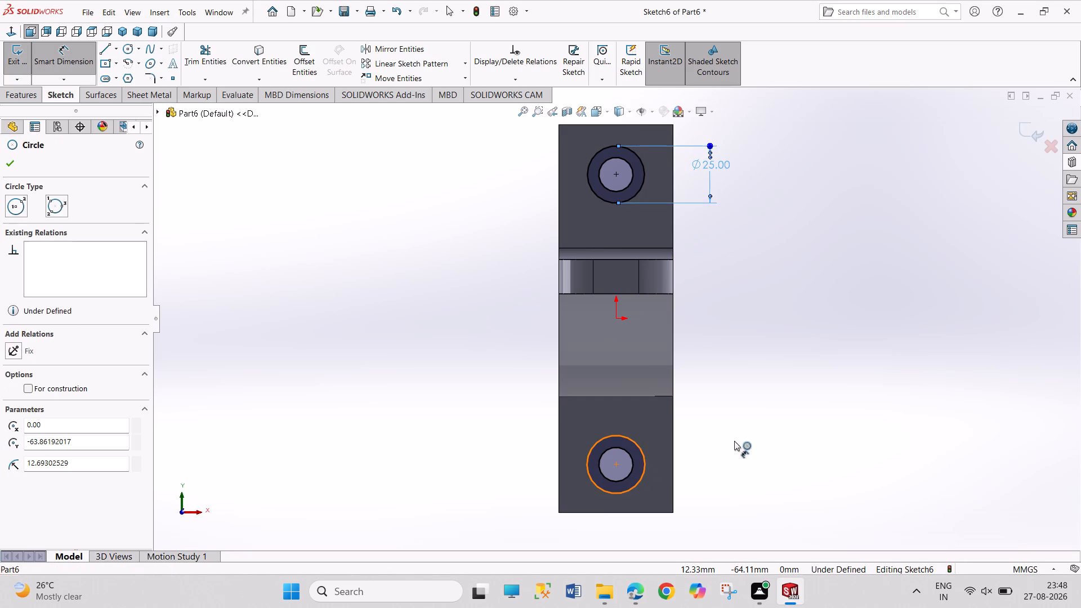
click(734, 441)
text(25)
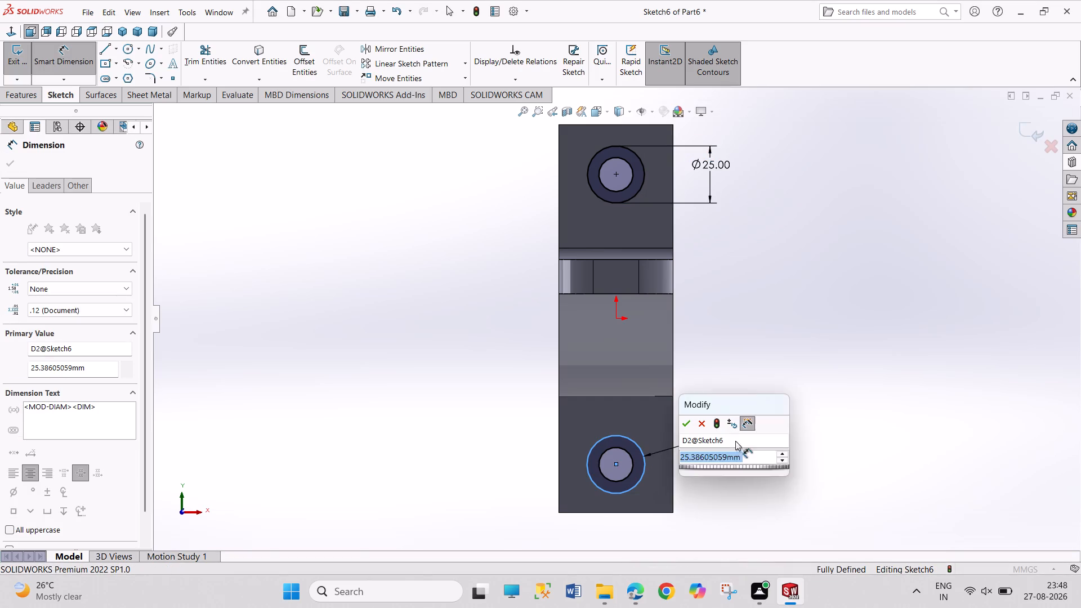
key(Return)
right_click(831, 346)
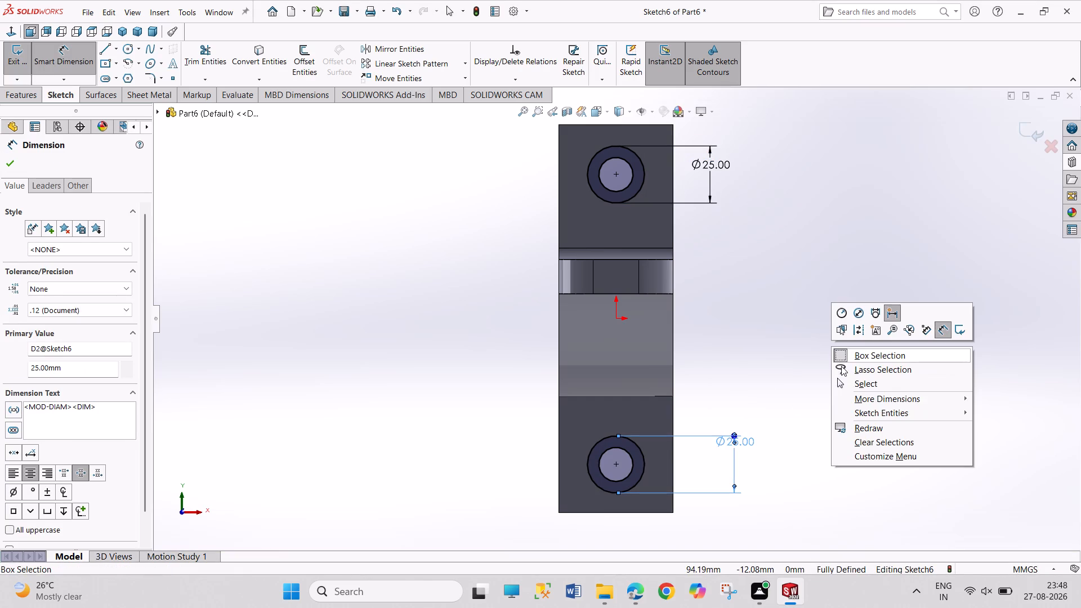
click(848, 380)
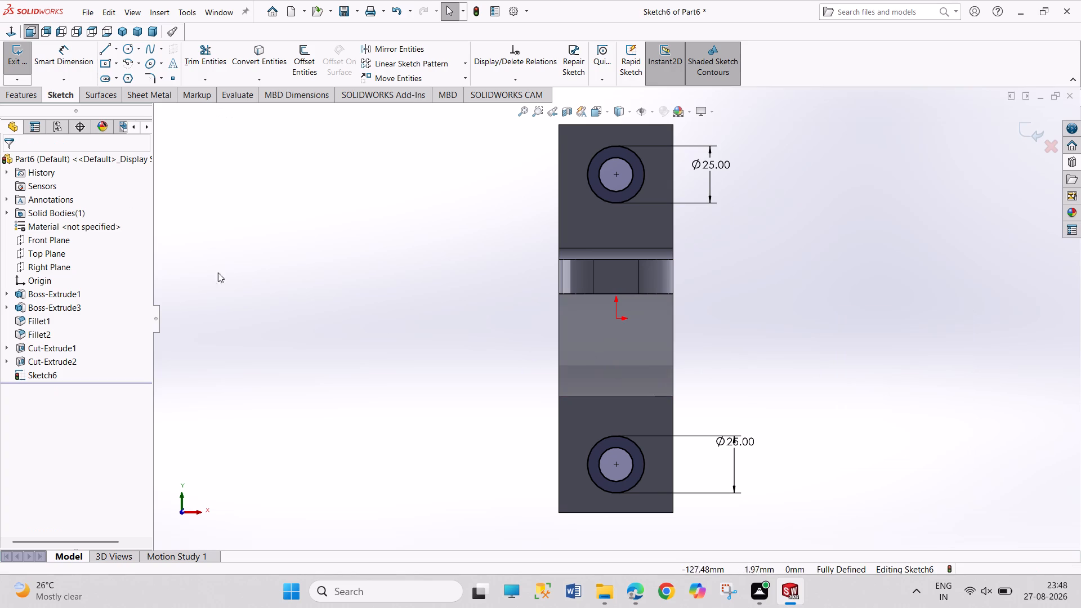
Extrude the ring sketch around both wall plate holes as a 5 mm blind boss merged with the bracket.
click(28, 61)
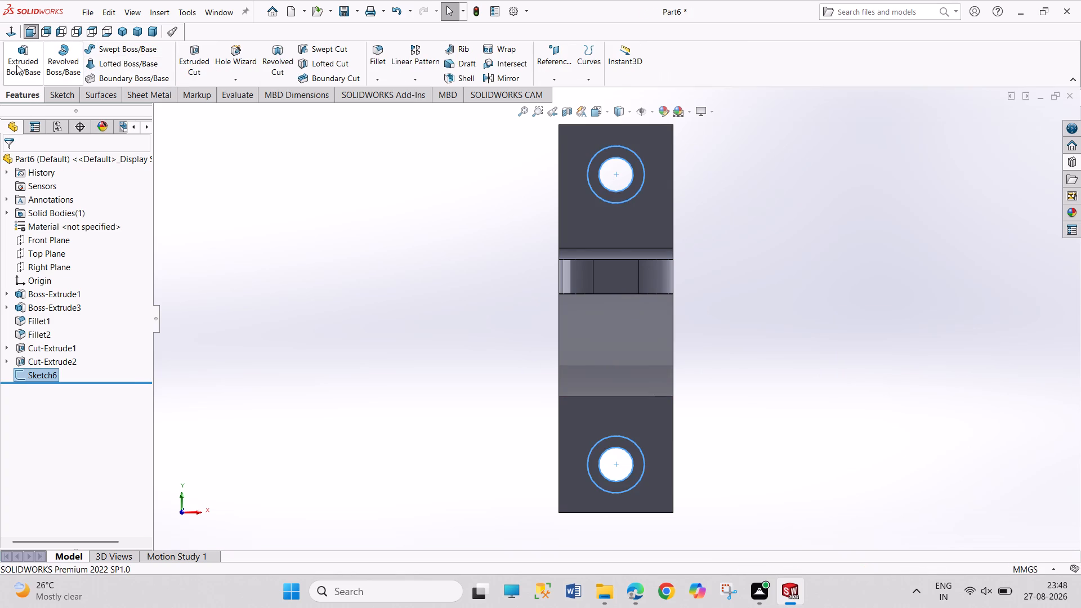
click(16, 65)
middle_drag(260, 180, 241, 180)
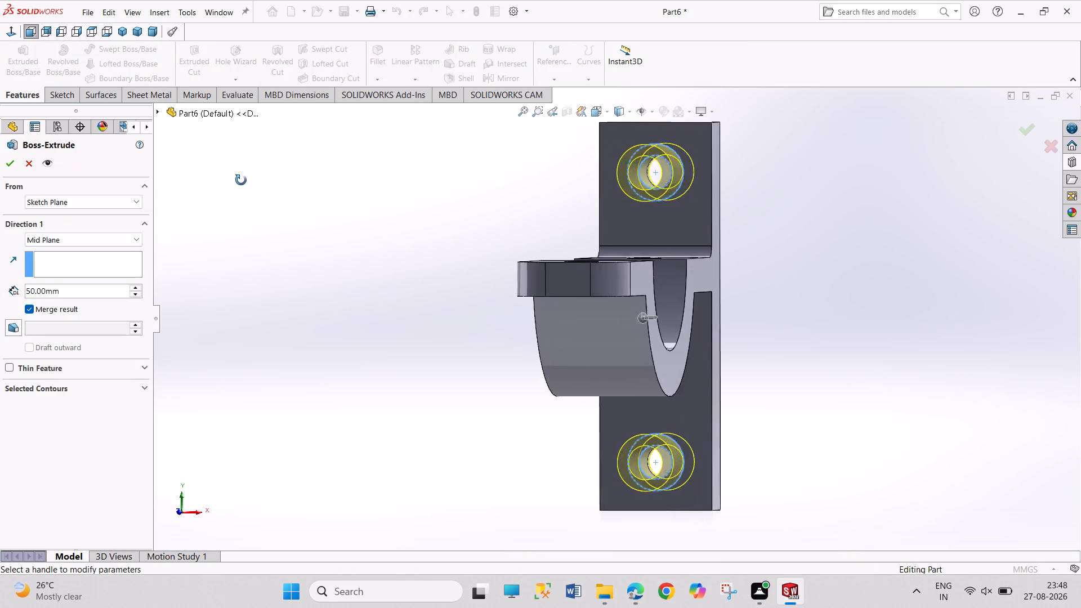
middle_drag(241, 180, 222, 194)
click(86, 242)
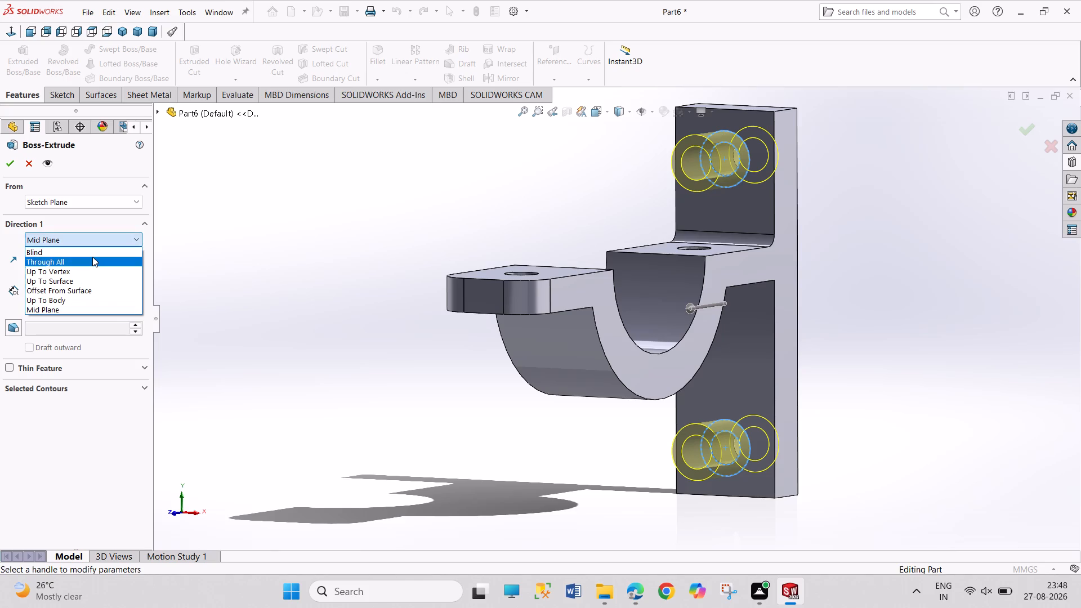
click(92, 247)
click(99, 249)
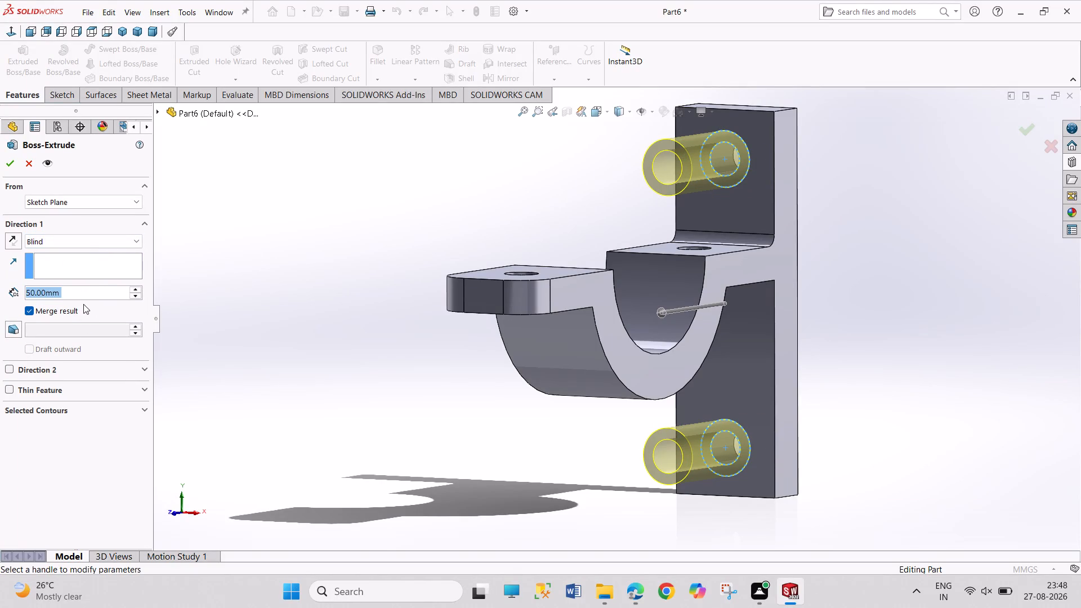
key(5)
key(Return)
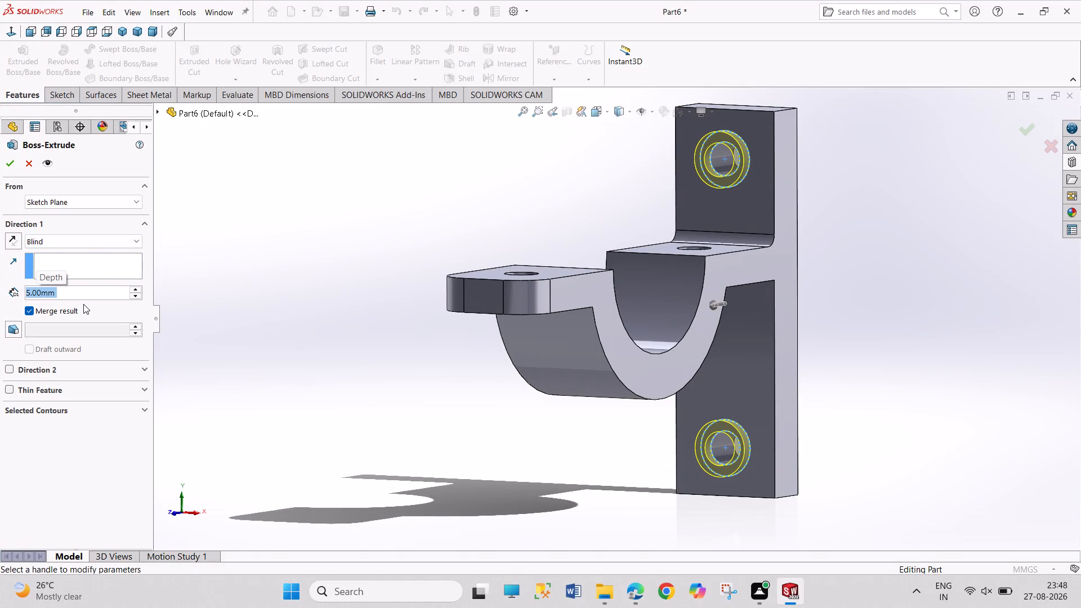
click(14, 168)
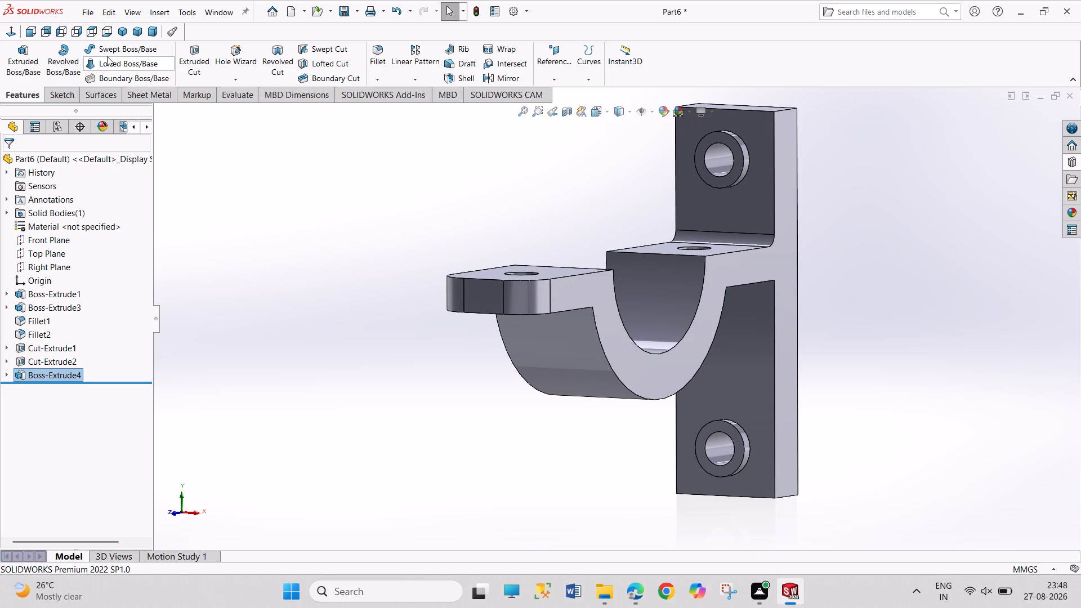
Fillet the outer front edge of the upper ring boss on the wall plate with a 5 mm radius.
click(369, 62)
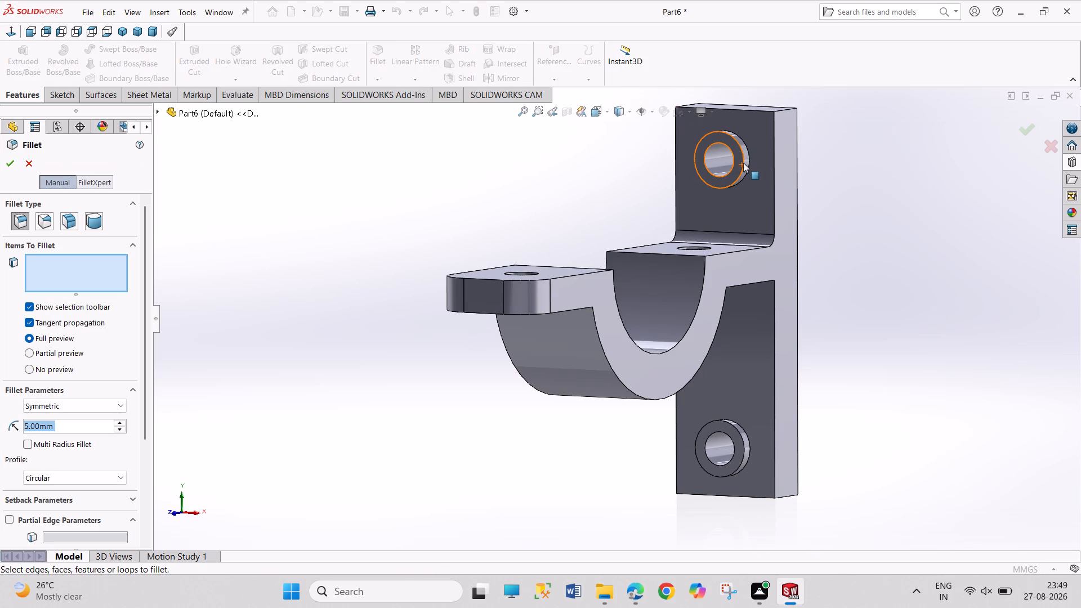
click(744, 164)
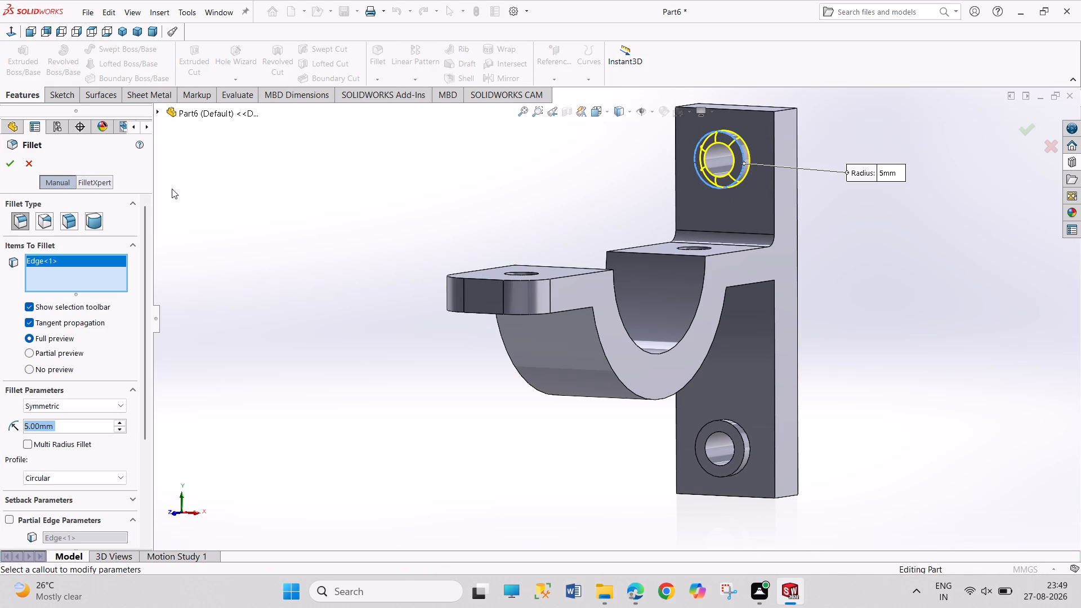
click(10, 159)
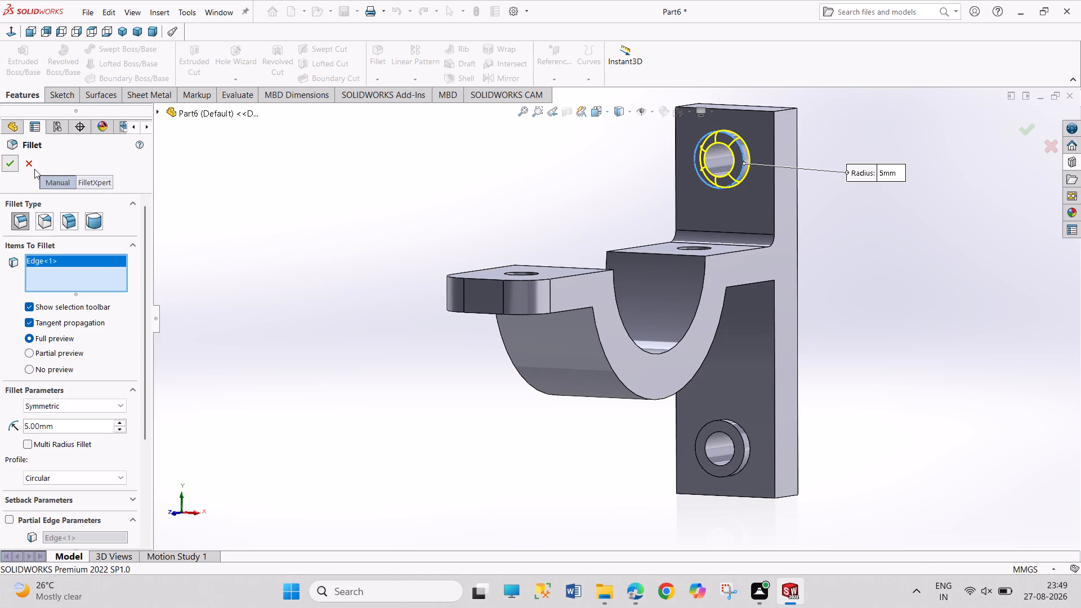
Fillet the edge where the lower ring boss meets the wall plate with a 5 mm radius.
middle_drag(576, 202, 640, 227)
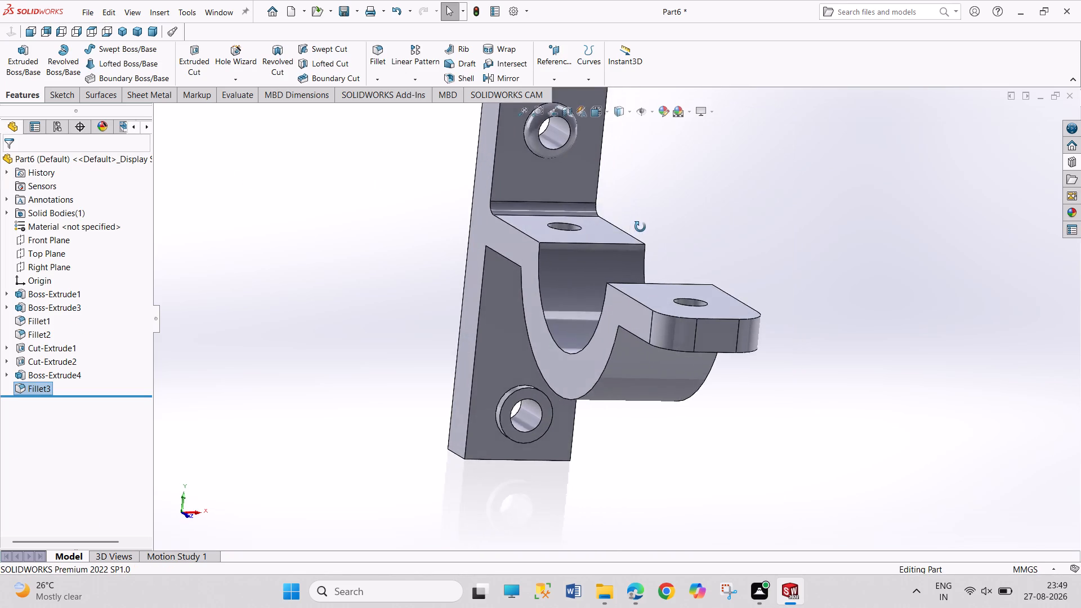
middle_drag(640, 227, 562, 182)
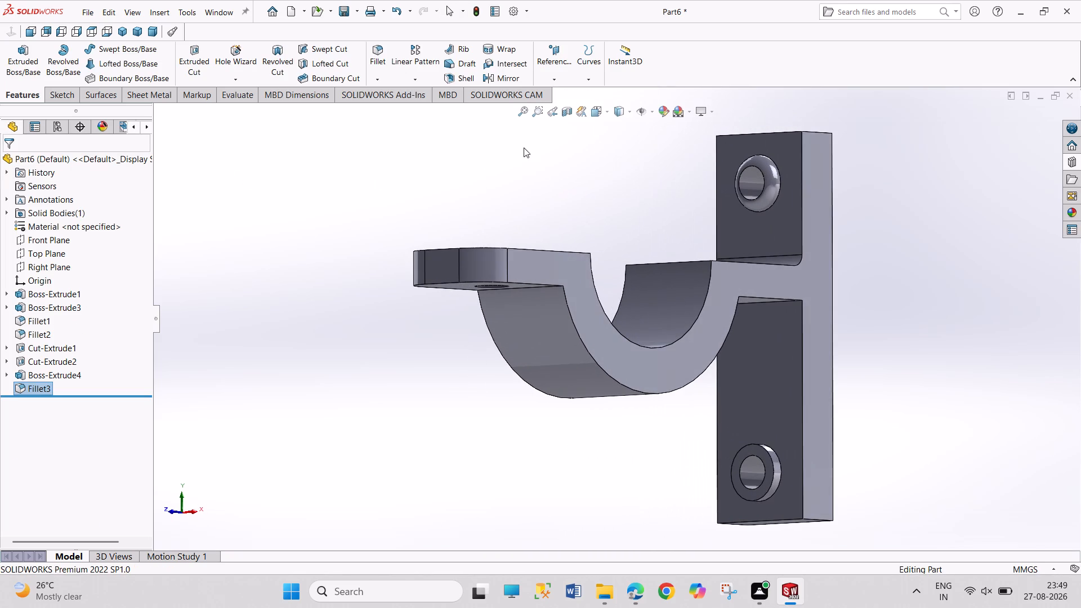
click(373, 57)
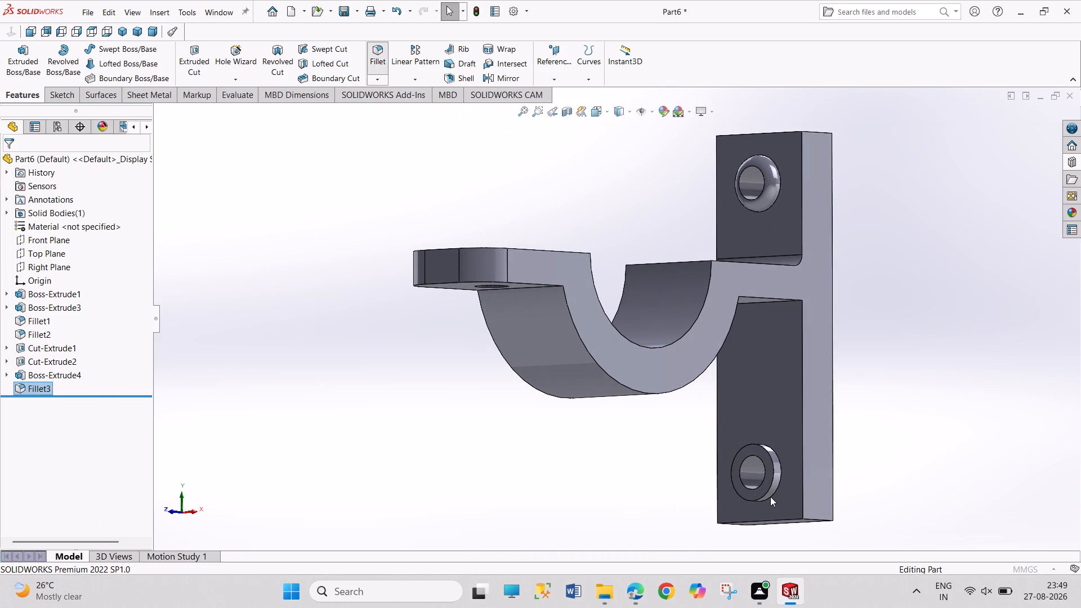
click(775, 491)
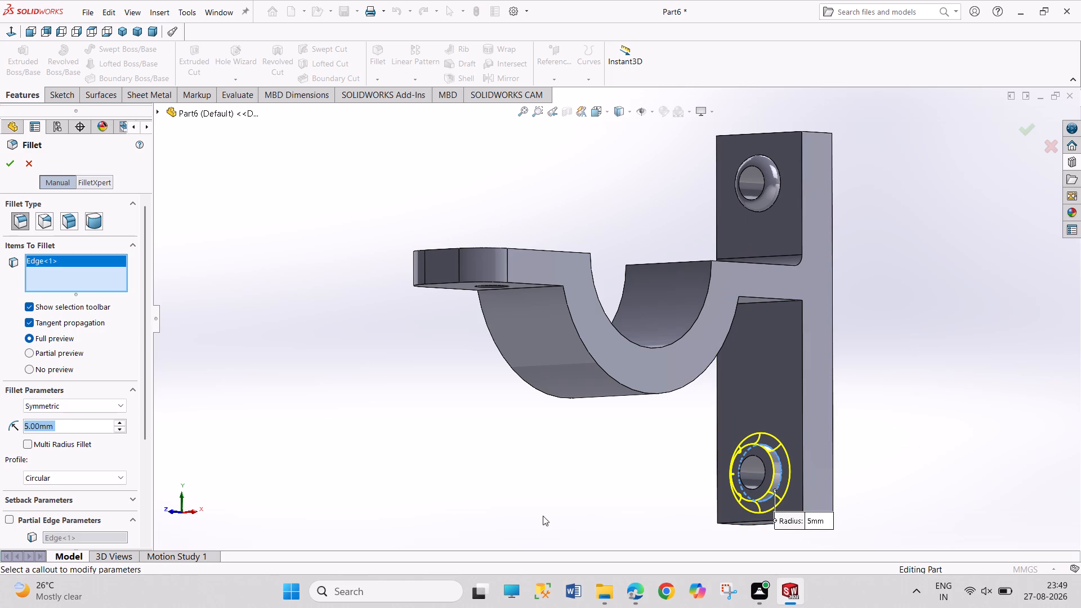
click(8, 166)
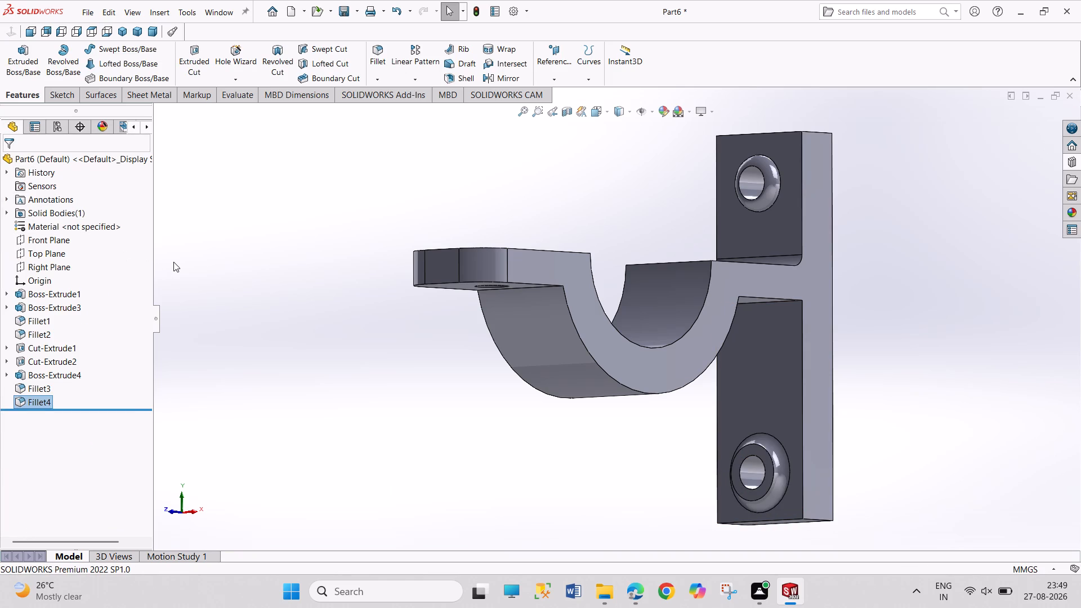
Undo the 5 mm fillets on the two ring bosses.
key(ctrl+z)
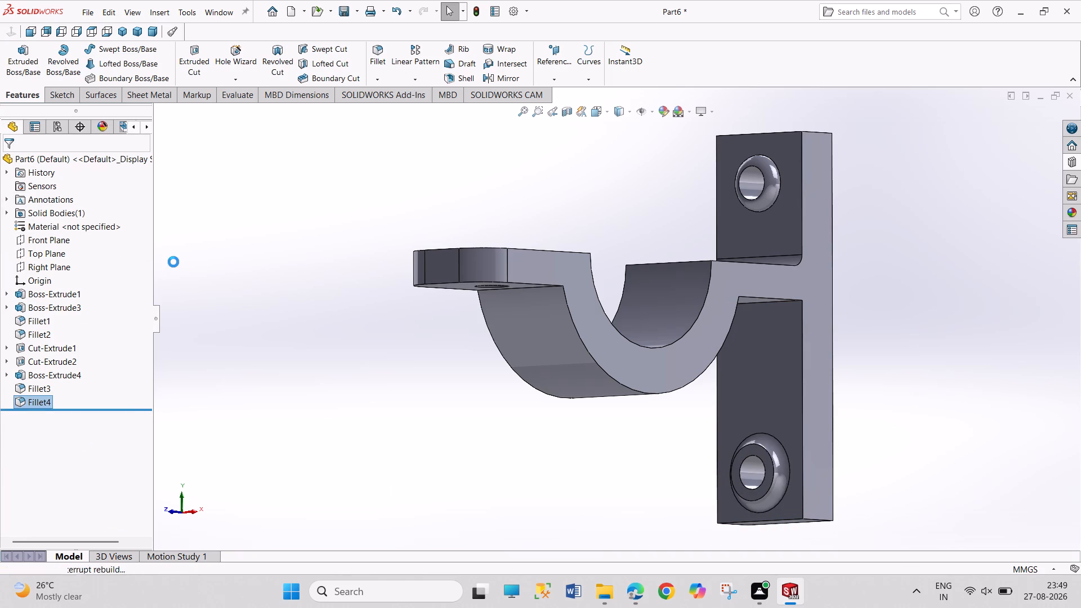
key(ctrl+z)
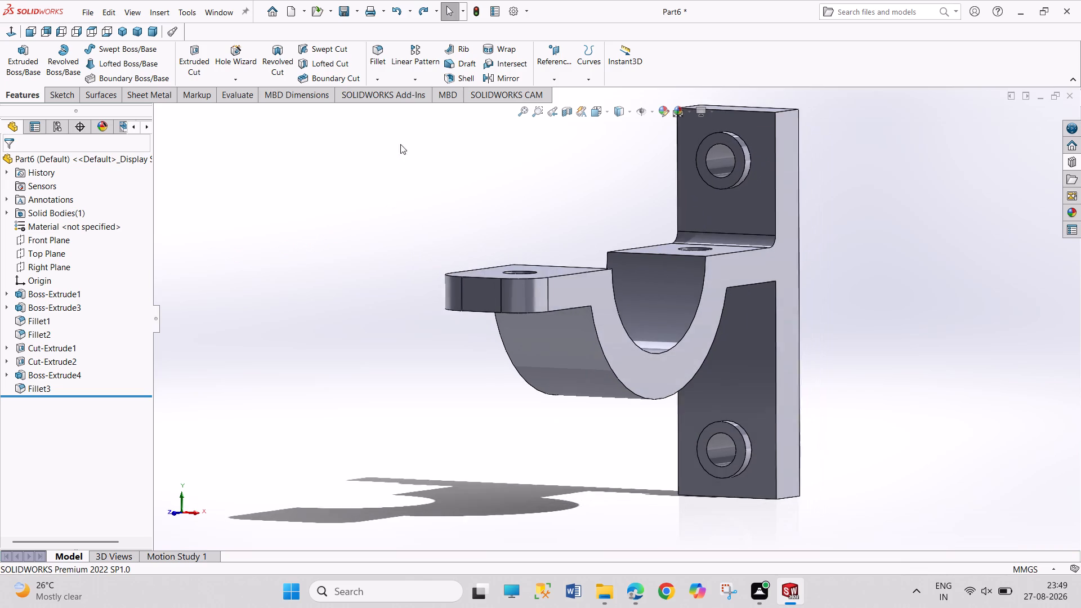
Fillet the outer front edges of both ring bosses together with a 2 mm radius.
click(374, 57)
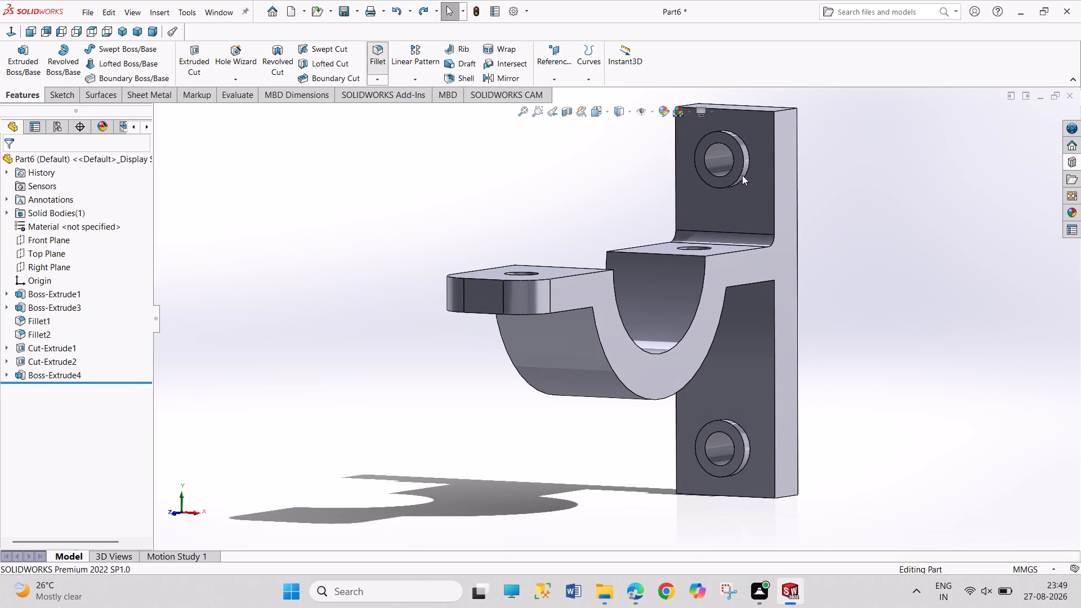
click(740, 173)
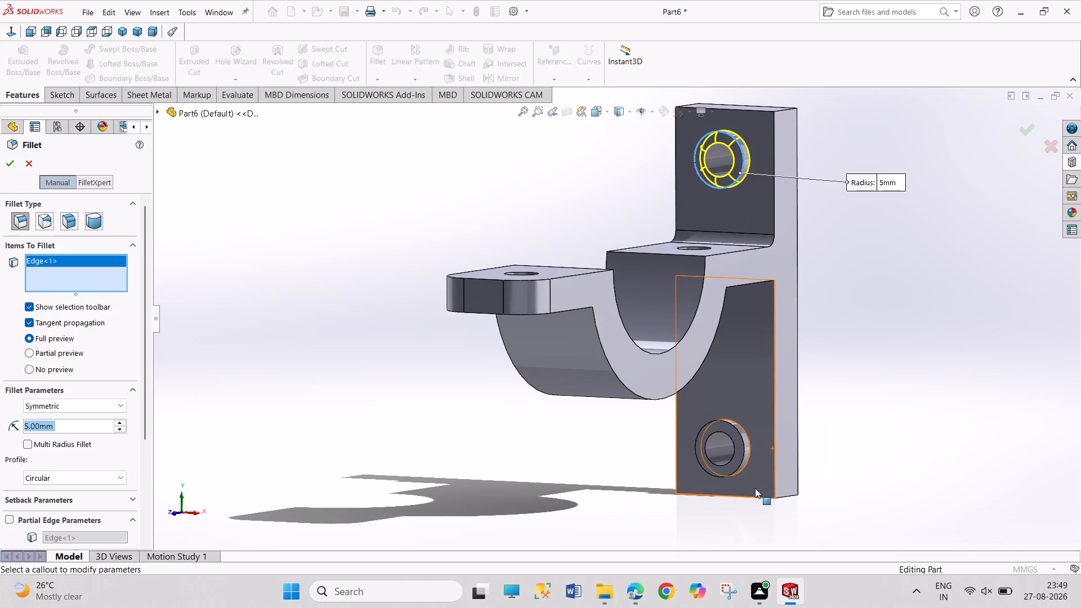
click(742, 462)
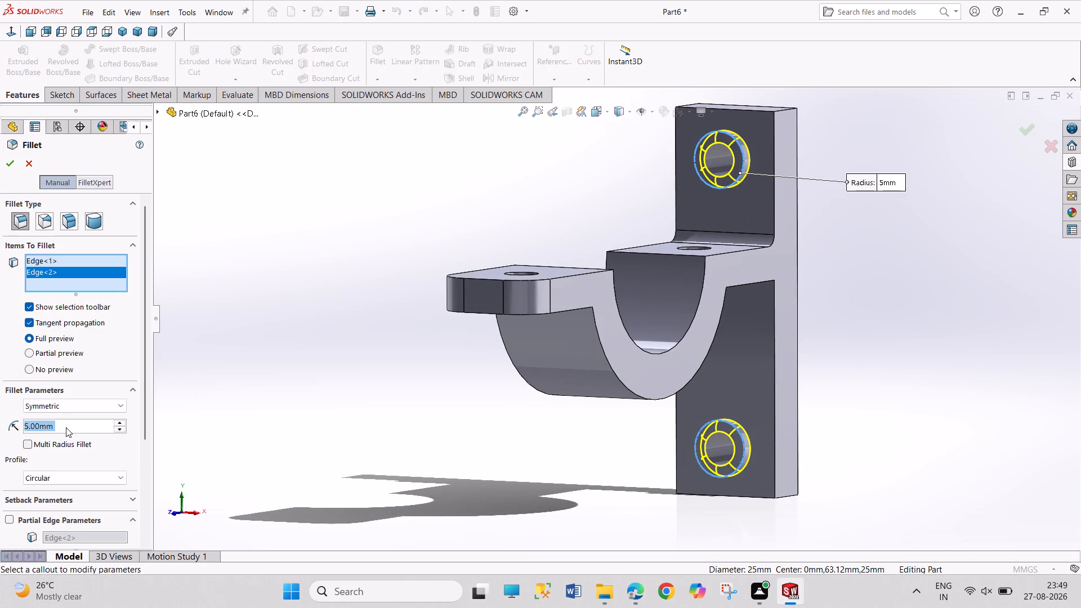
key(2)
key(Return)
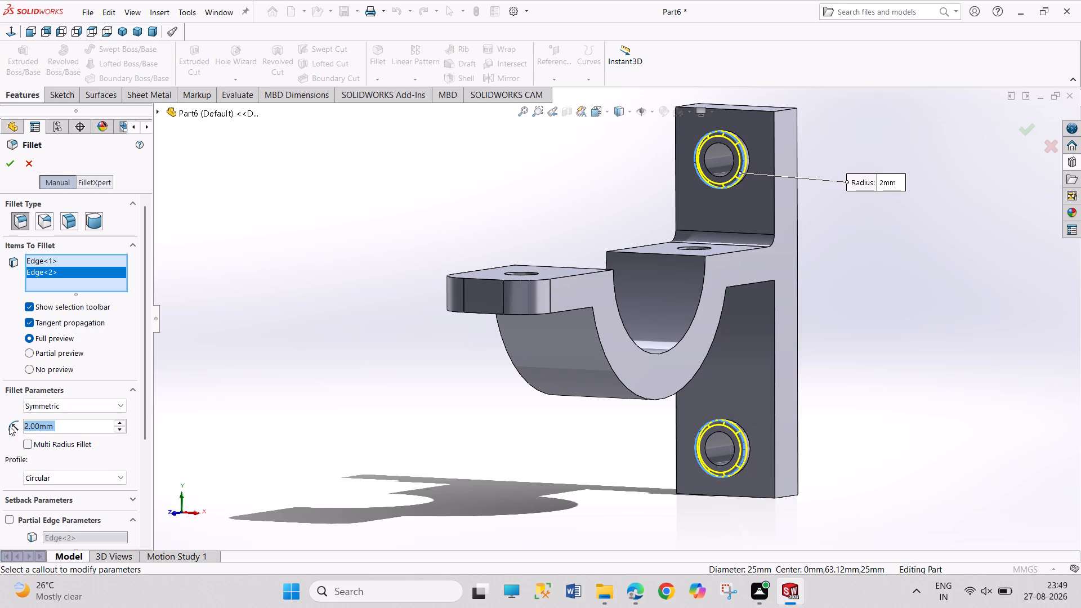
click(11, 164)
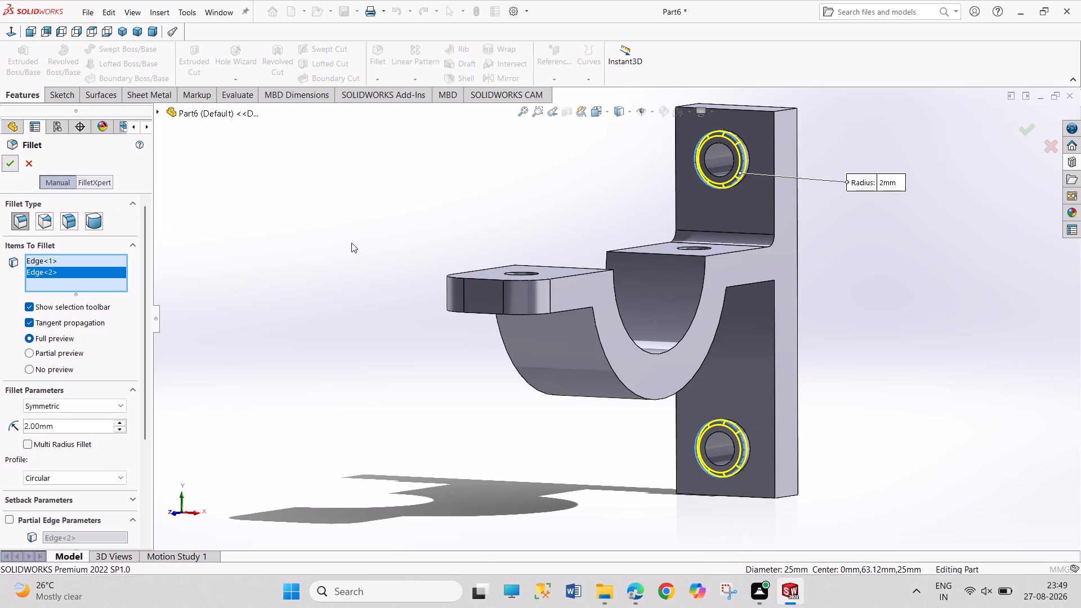
middle_drag(470, 226, 452, 253)
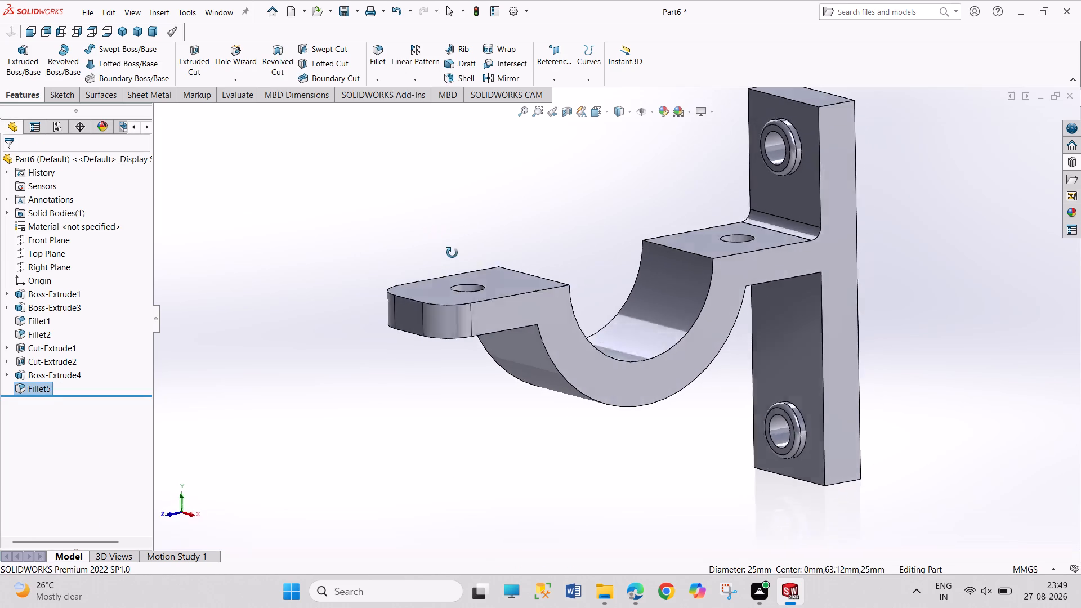
middle_drag(452, 253, 461, 257)
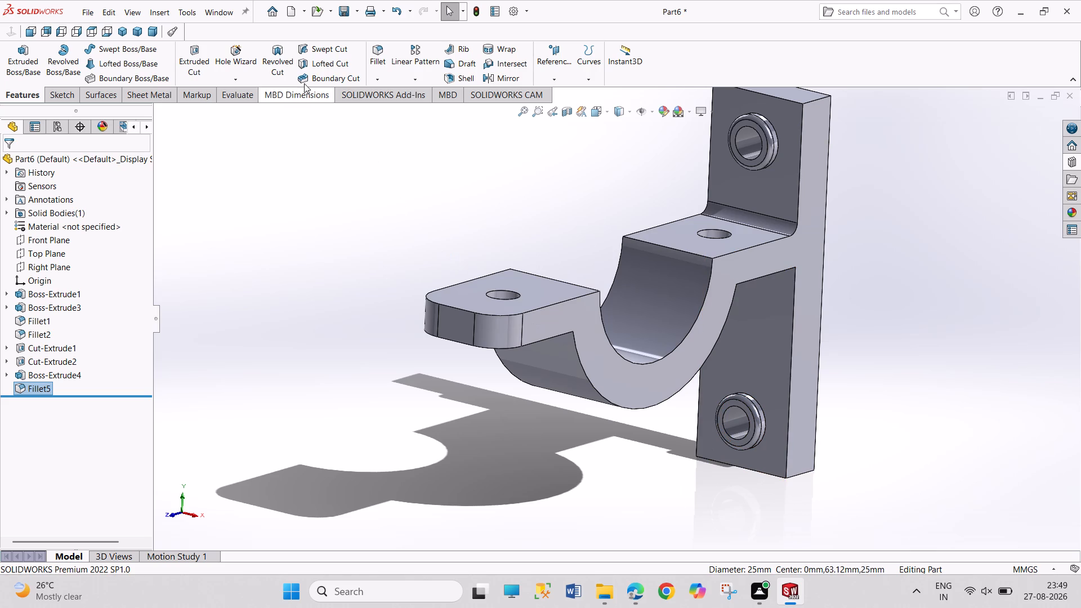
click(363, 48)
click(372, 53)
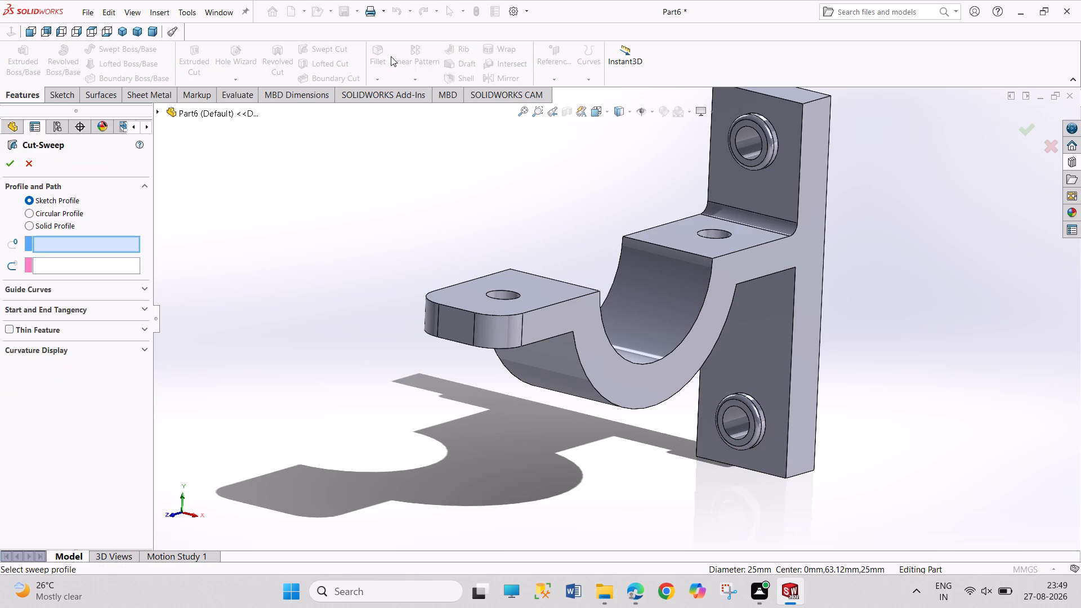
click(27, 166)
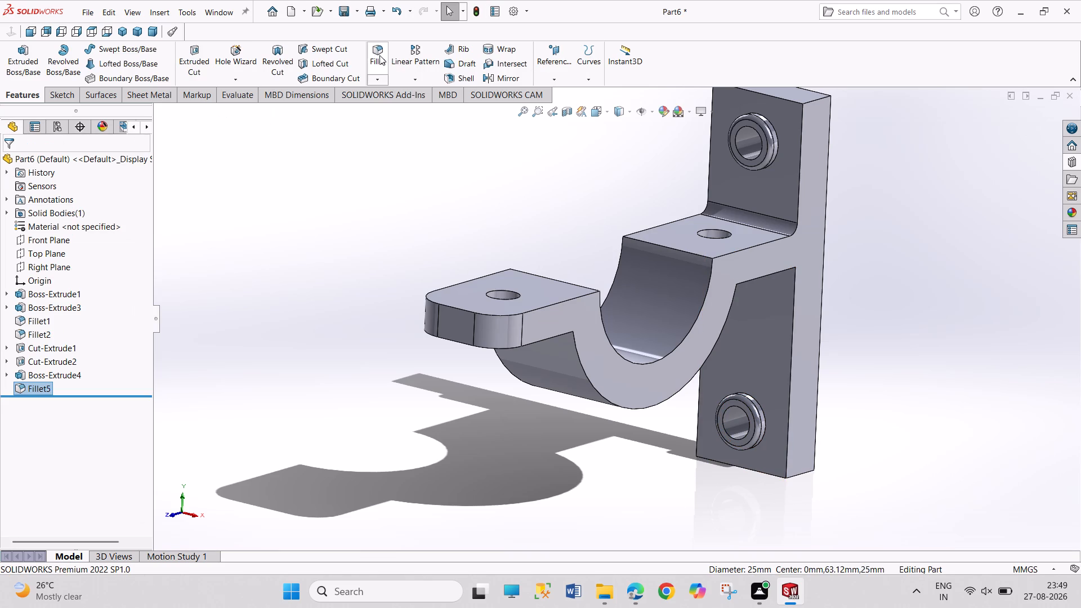
Fillet the four corner edges of the wall plate with a 15 mm radius.
click(374, 55)
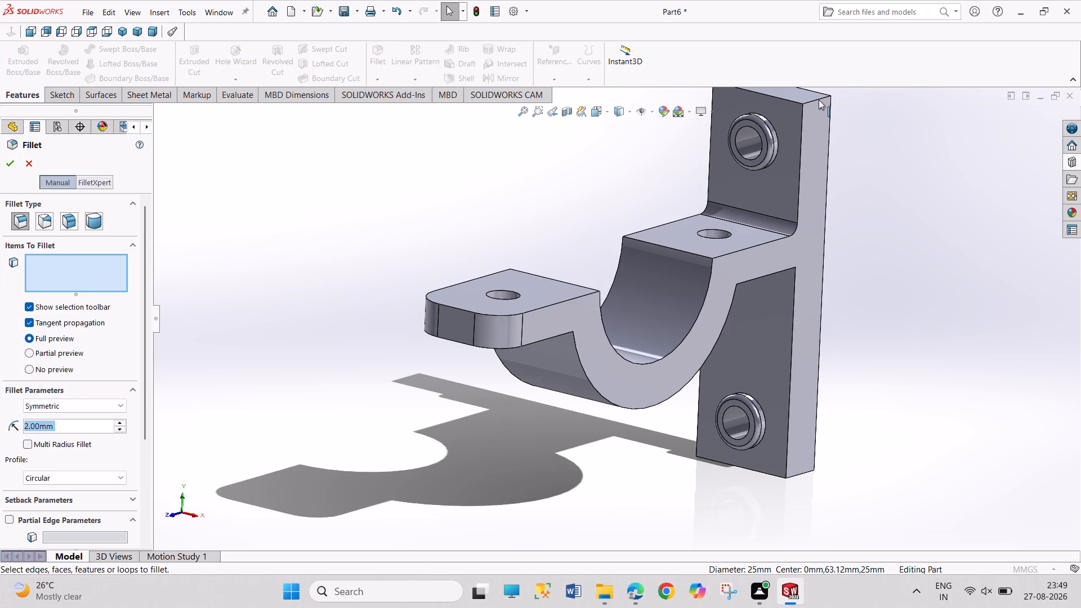
click(819, 99)
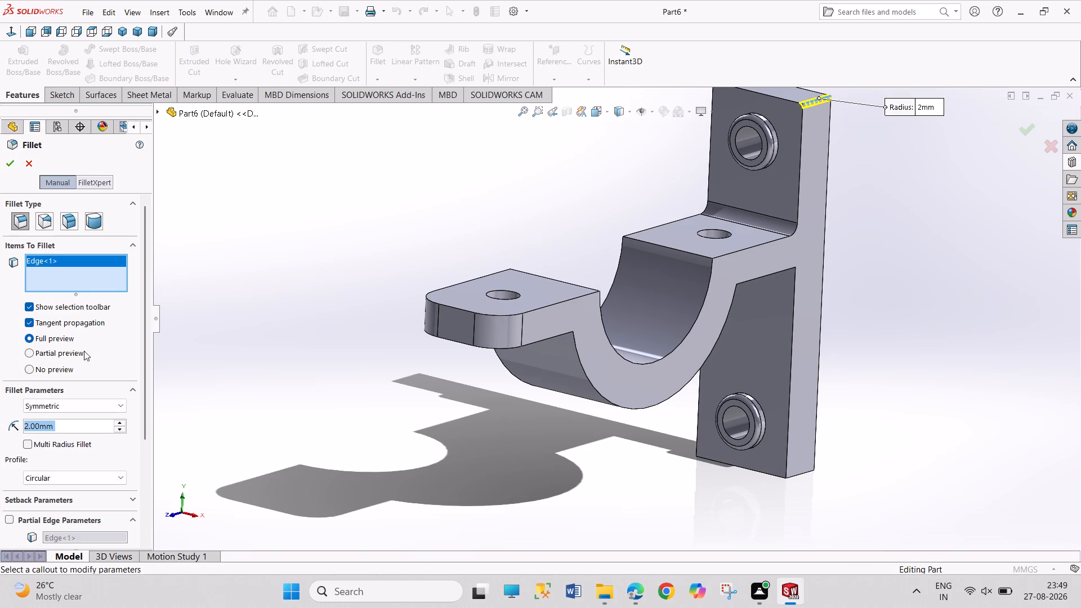
text(15)
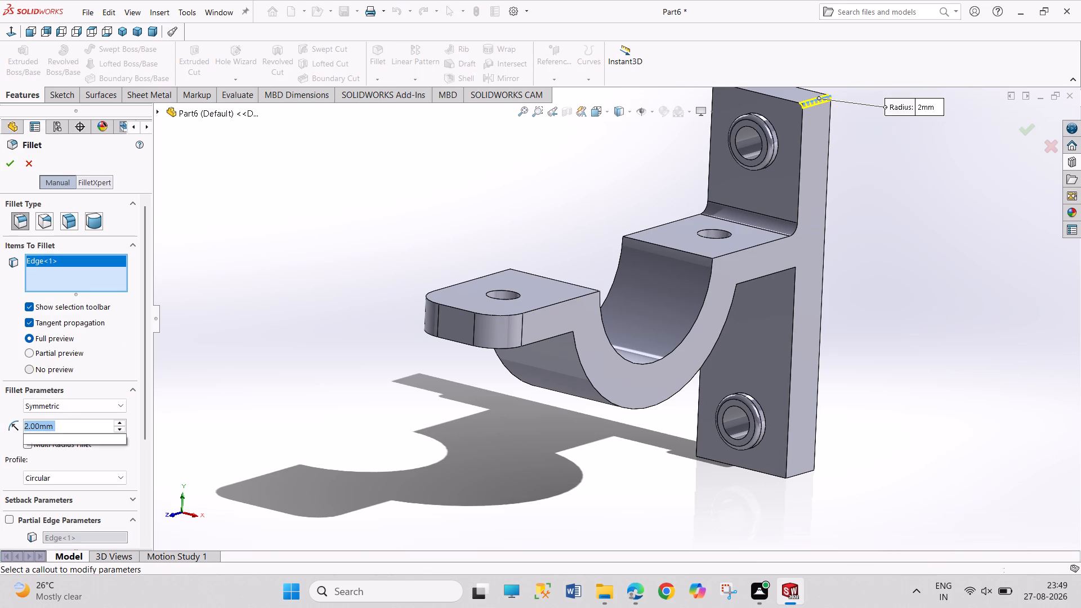
key(Return)
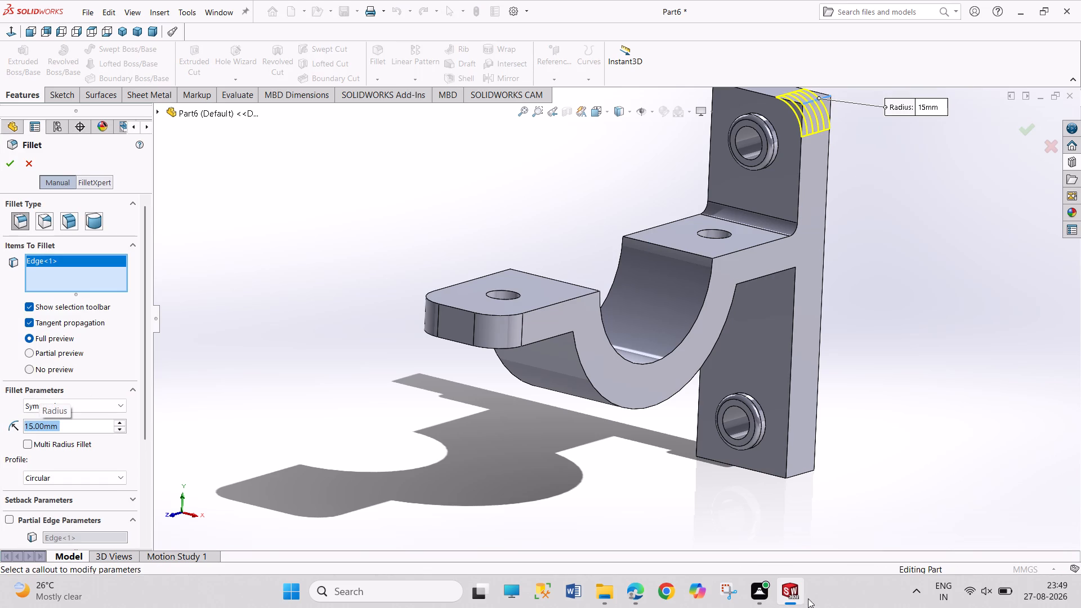
click(801, 475)
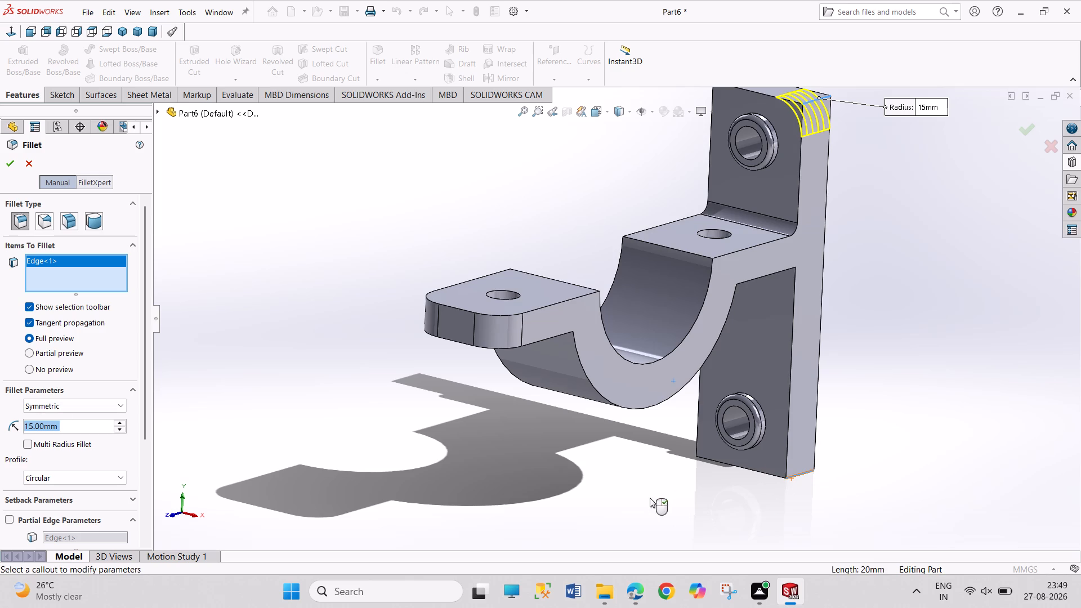
middle_drag(642, 495, 706, 433)
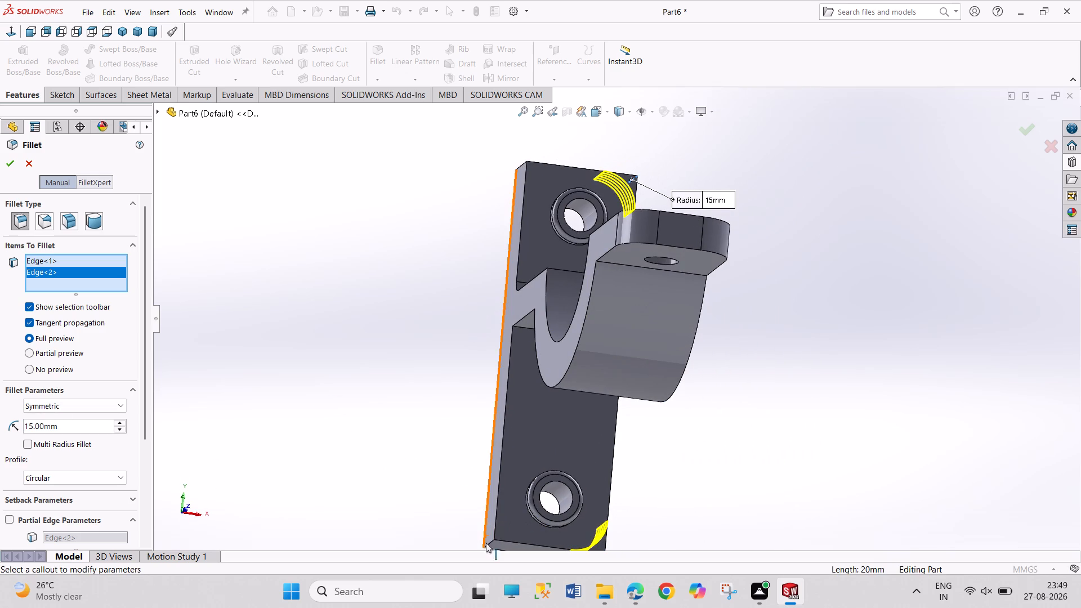
click(490, 542)
middle_drag(461, 343, 461, 369)
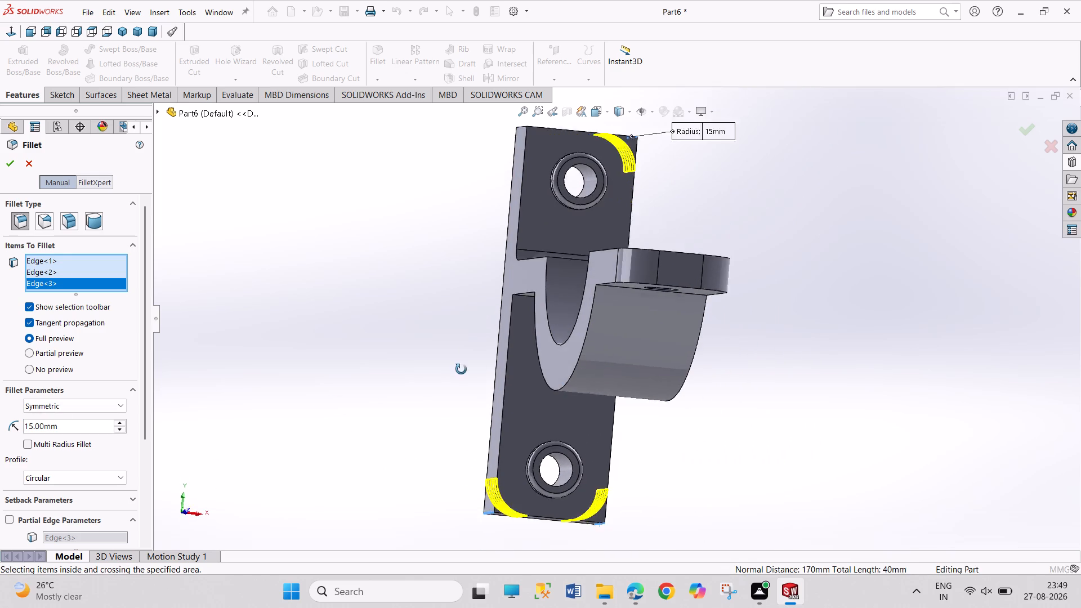
middle_drag(461, 369, 461, 415)
scroll(460, 333, up, 3)
scroll(498, 169, down, 2)
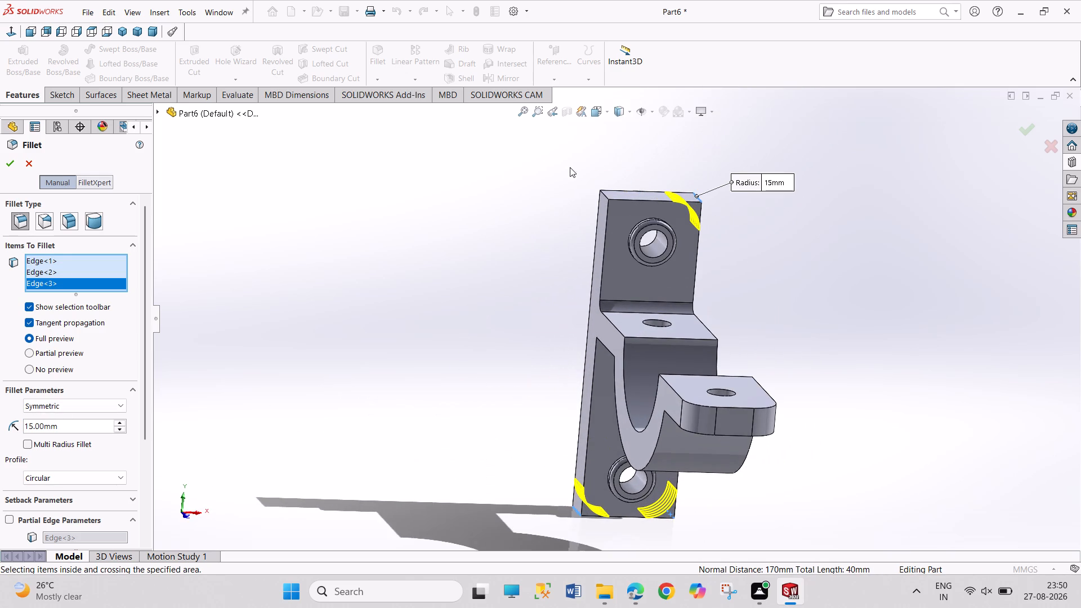
click(607, 195)
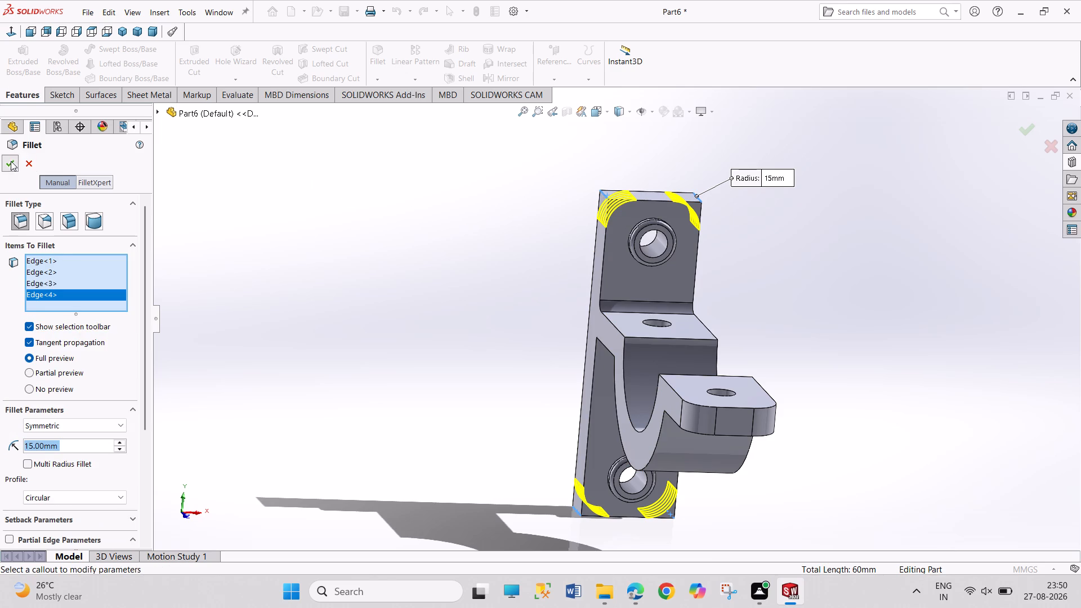
click(11, 161)
click(310, 199)
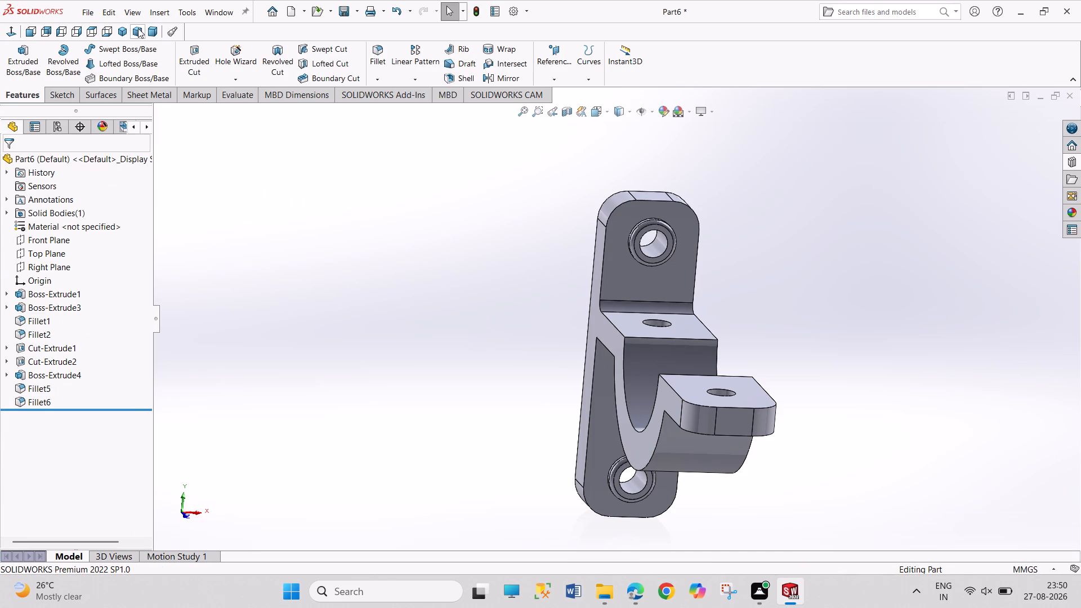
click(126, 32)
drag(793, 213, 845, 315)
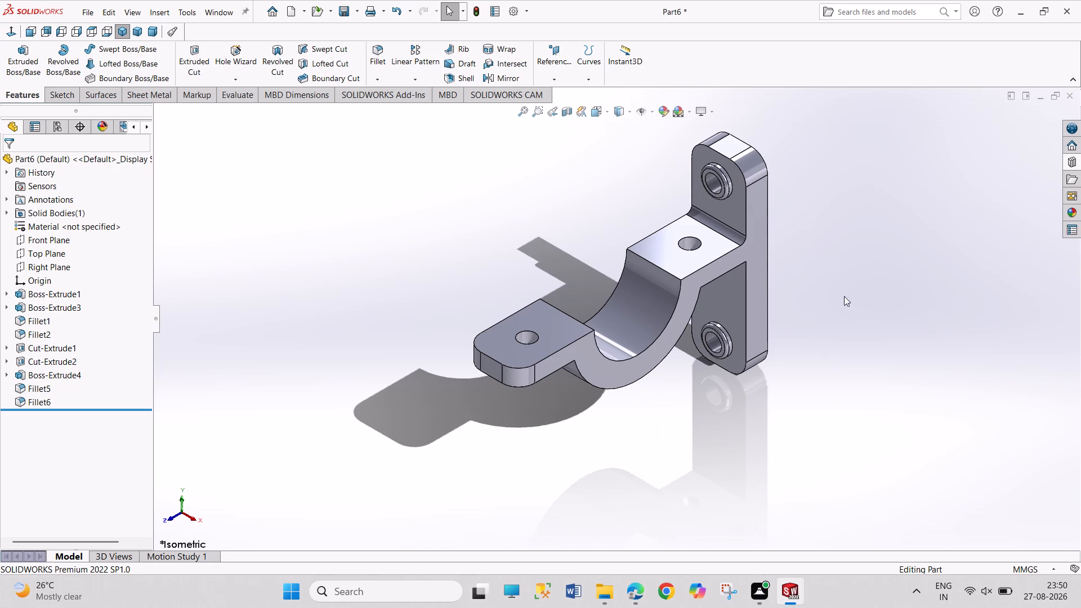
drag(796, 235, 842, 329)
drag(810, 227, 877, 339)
On the Right Plane, sketch a corner rectangle about 185 by 55 mm from inside the outer lug to the wall plate's front face.
click(42, 268)
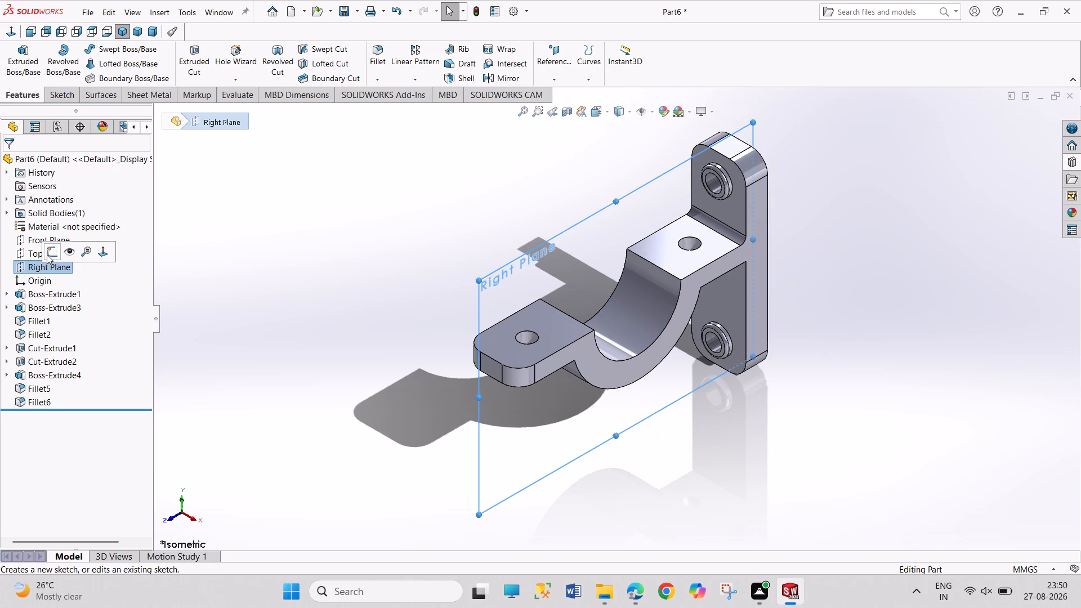
click(44, 252)
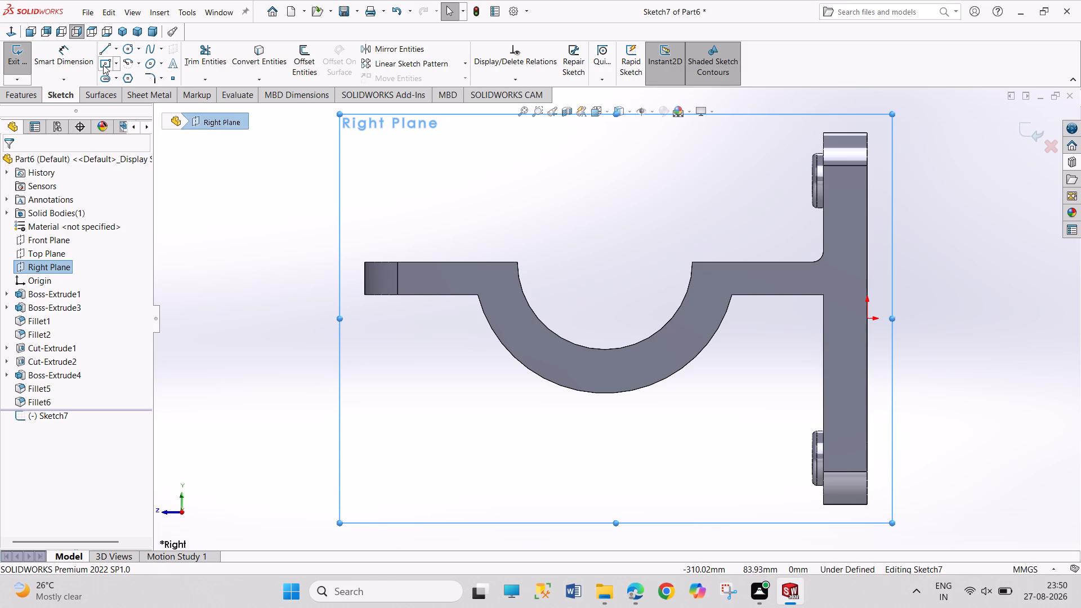
click(119, 65)
click(120, 82)
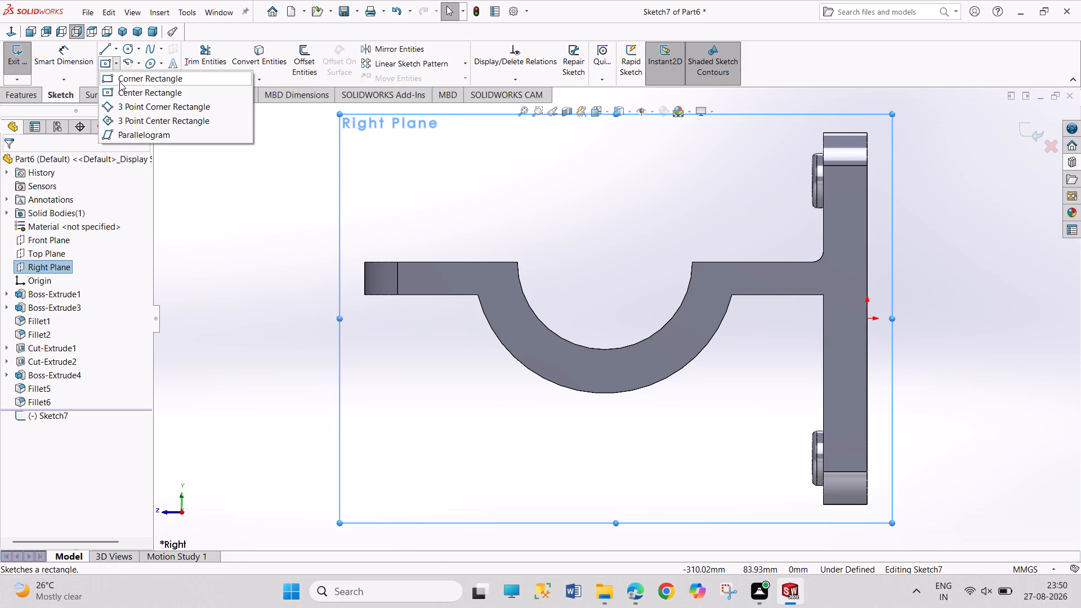
click(417, 281)
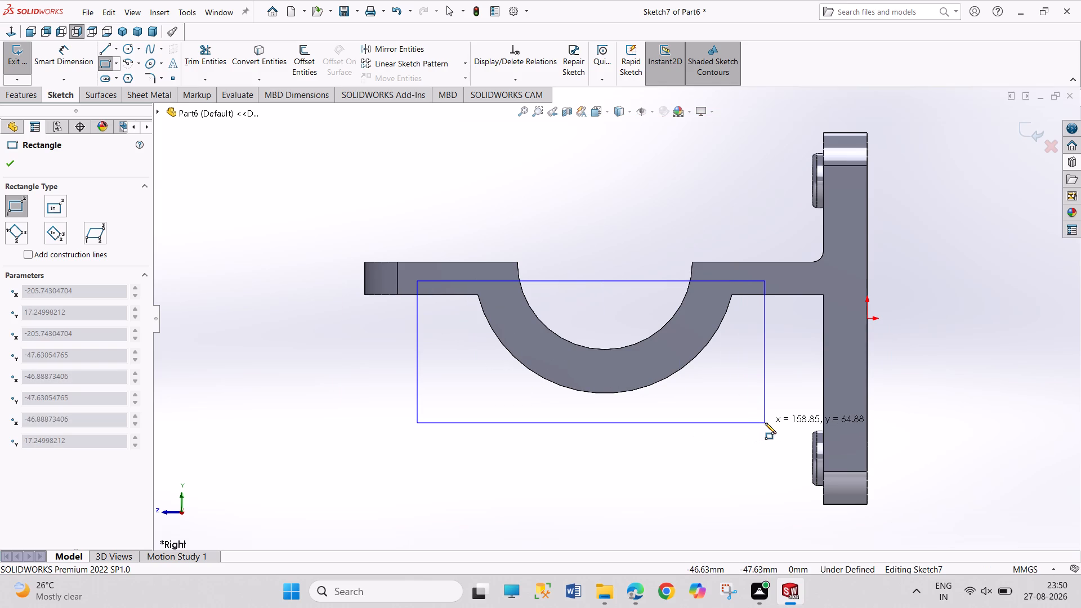
click(825, 400)
right_click(712, 457)
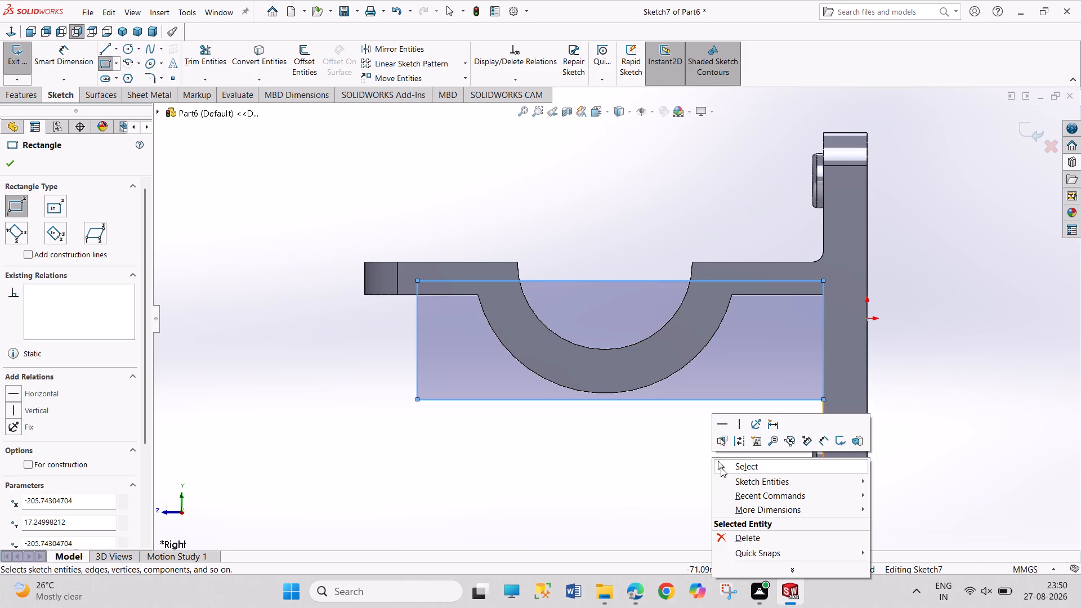
click(721, 467)
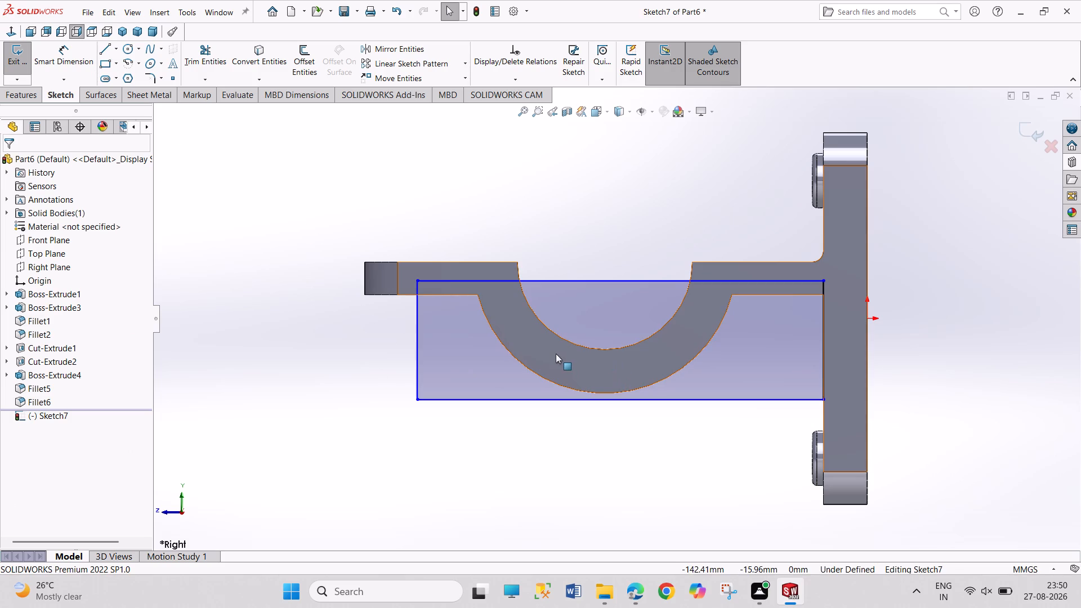
Convert the undersides of both bracket arms and the outer semicircular edge of the bearing seat into sketch entities.
click(455, 296)
ctrl+click(506, 347)
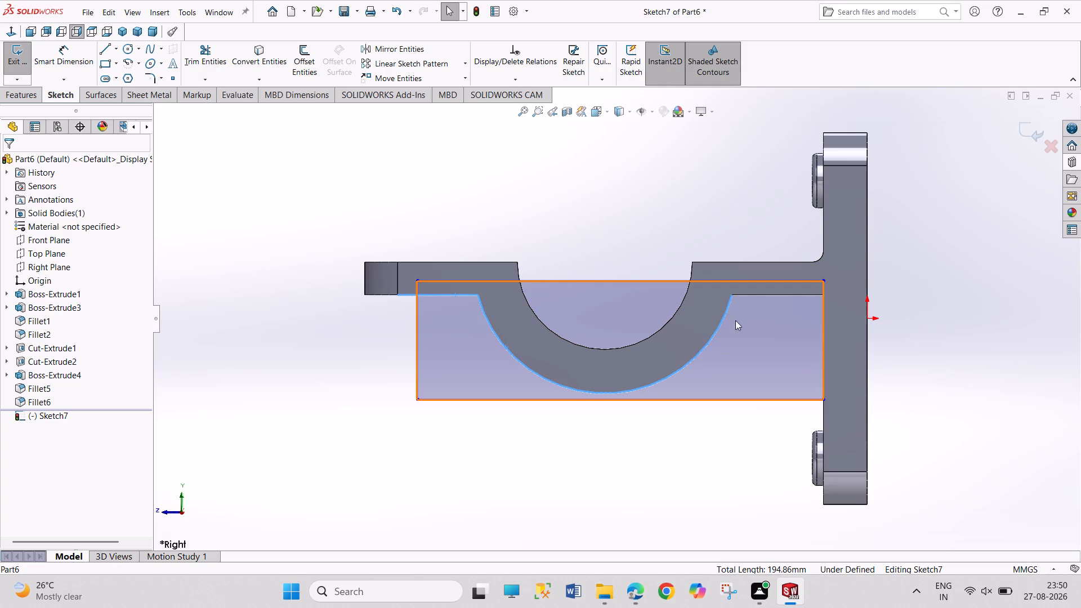
ctrl+click(752, 296)
click(270, 56)
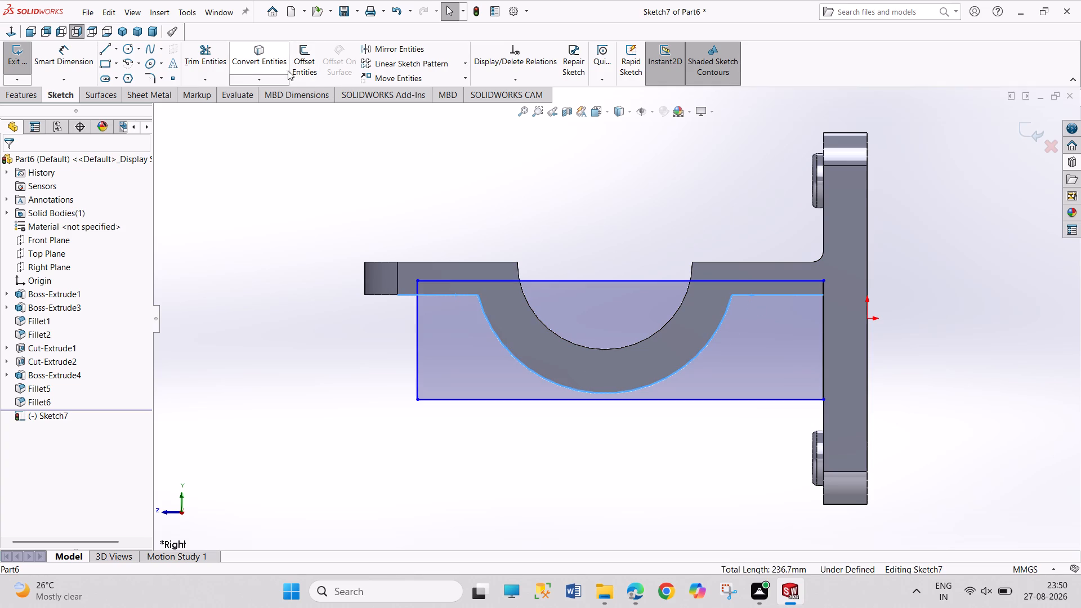
click(351, 136)
Trim the rectangle's portions above the arm undersides and the converted line's overhang, leaving a closed profile below the bearing seat.
click(210, 52)
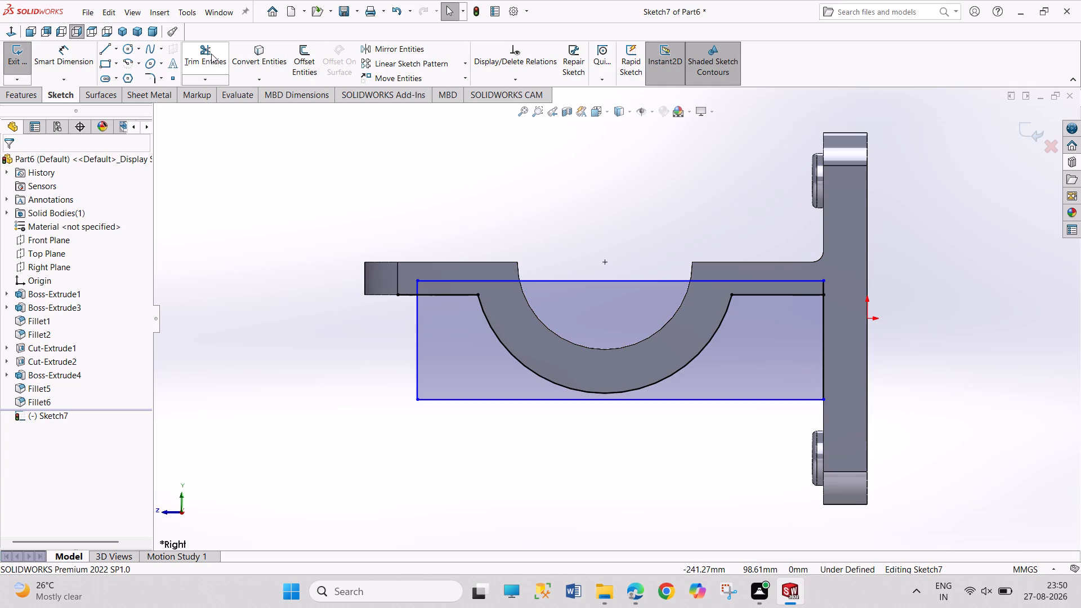
click(401, 294)
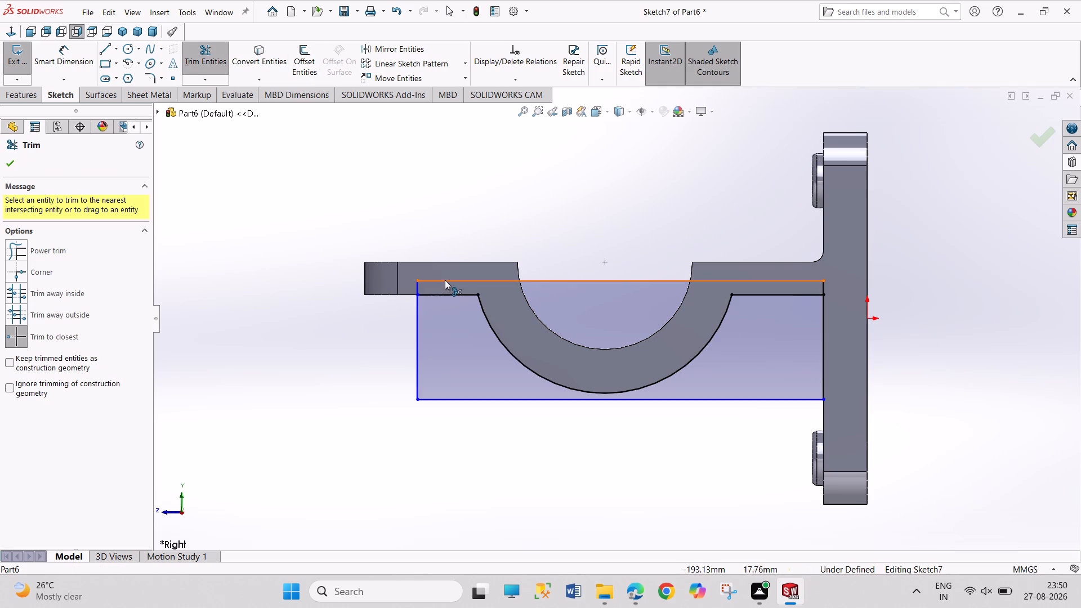
click(445, 280)
click(418, 288)
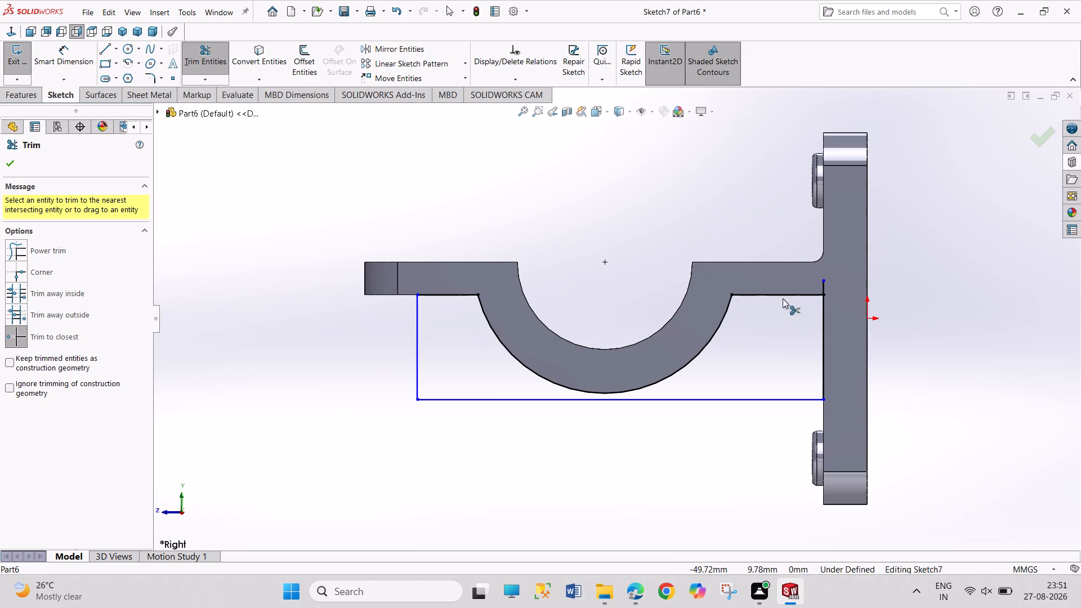
click(823, 287)
right_click(680, 201)
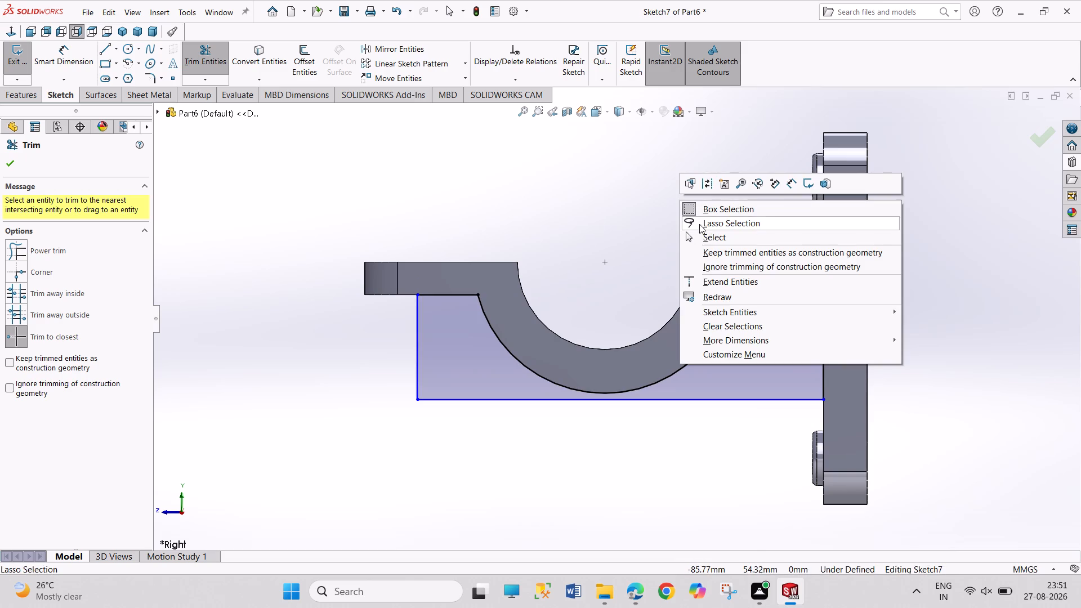
click(703, 234)
Extrude the trimmed profile as a merged mid-plane boss 35 mm thick, forming the support web under the bearing seat.
middle_drag(406, 189, 447, 214)
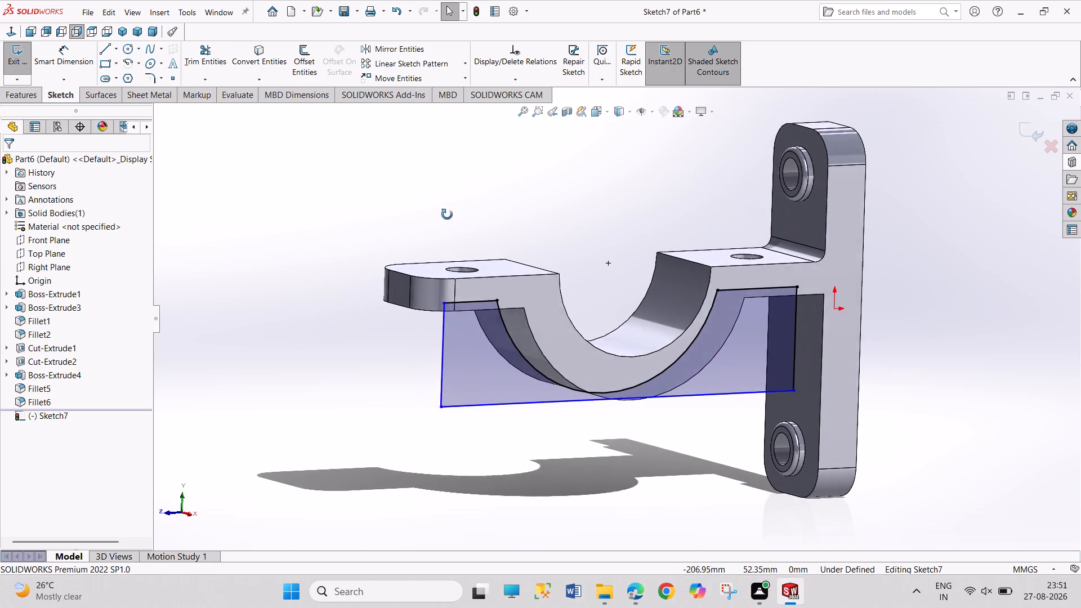
middle_drag(447, 214, 454, 218)
middle_drag(518, 198, 498, 188)
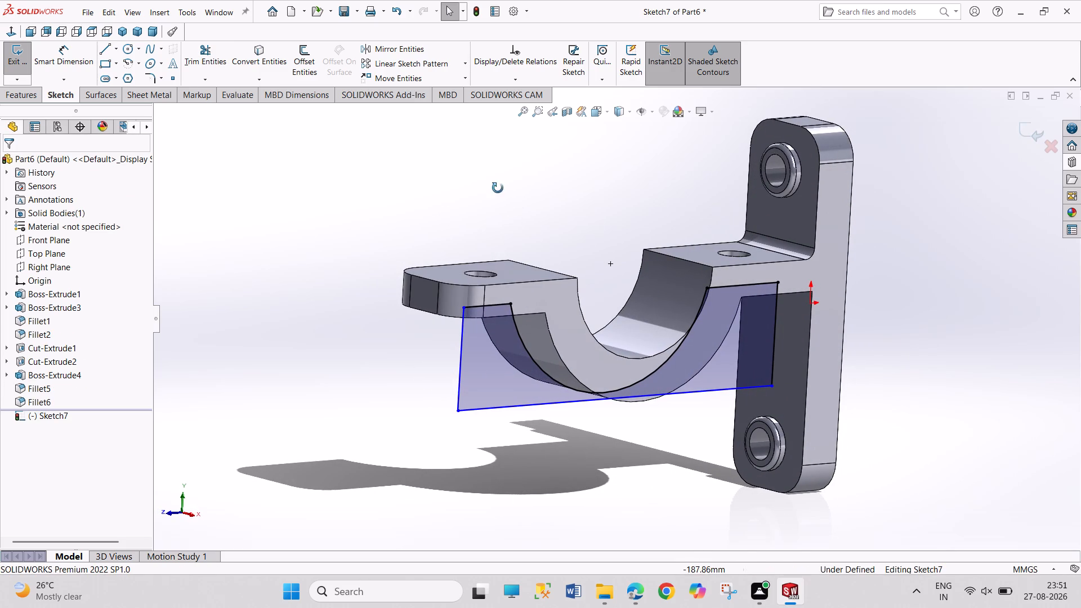
middle_drag(498, 188, 496, 186)
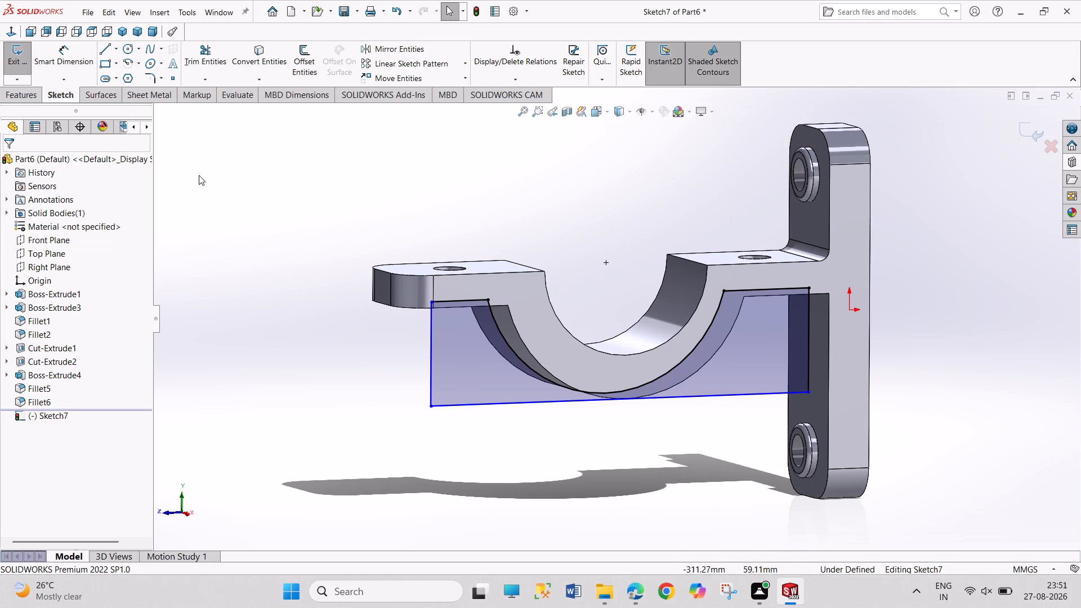
click(14, 63)
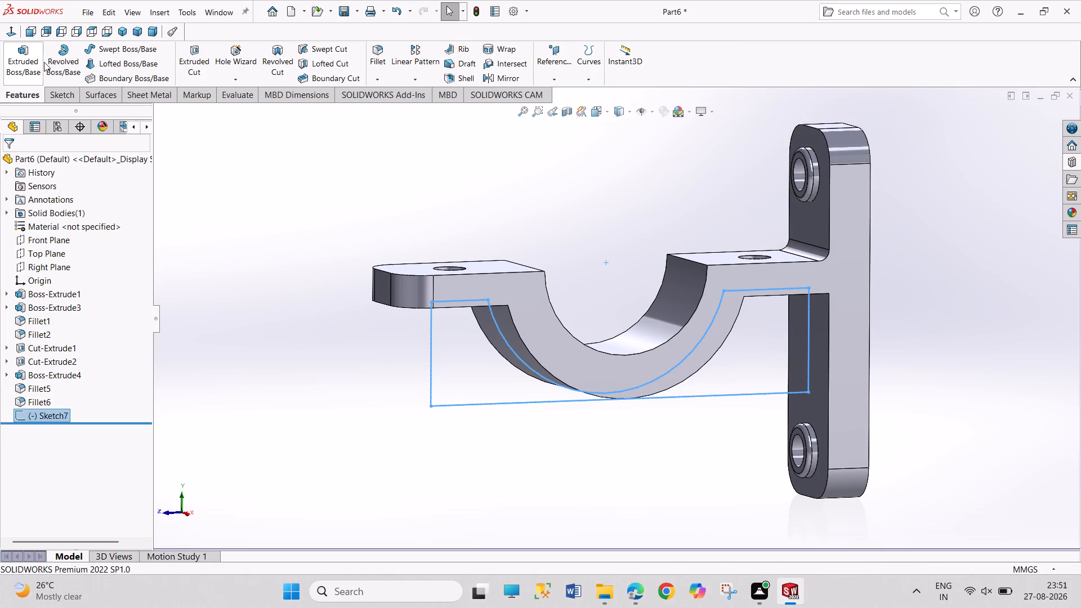
click(23, 65)
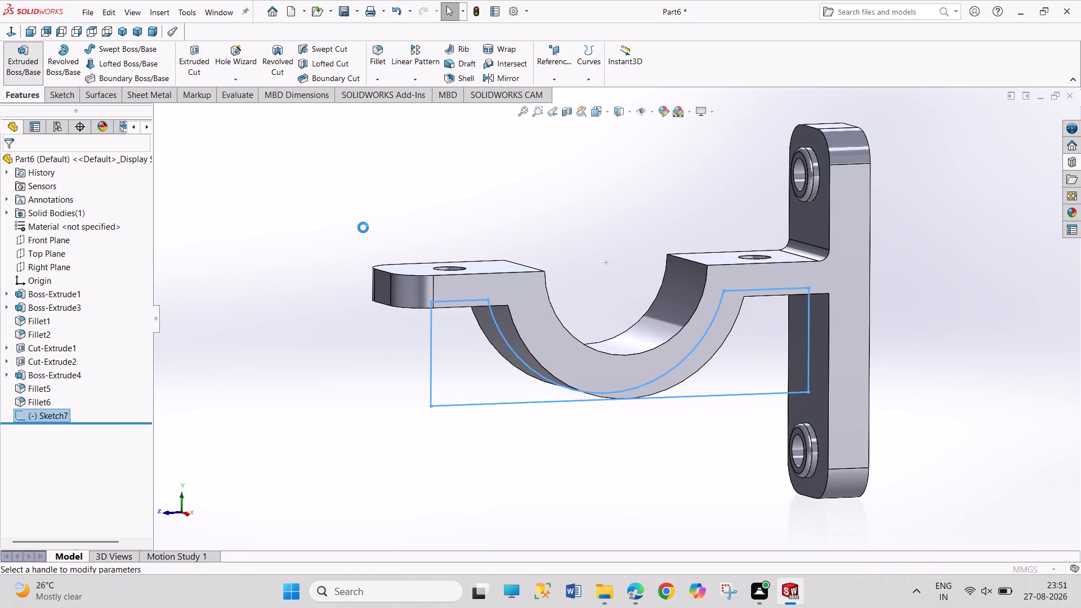
middle_drag(363, 227, 413, 236)
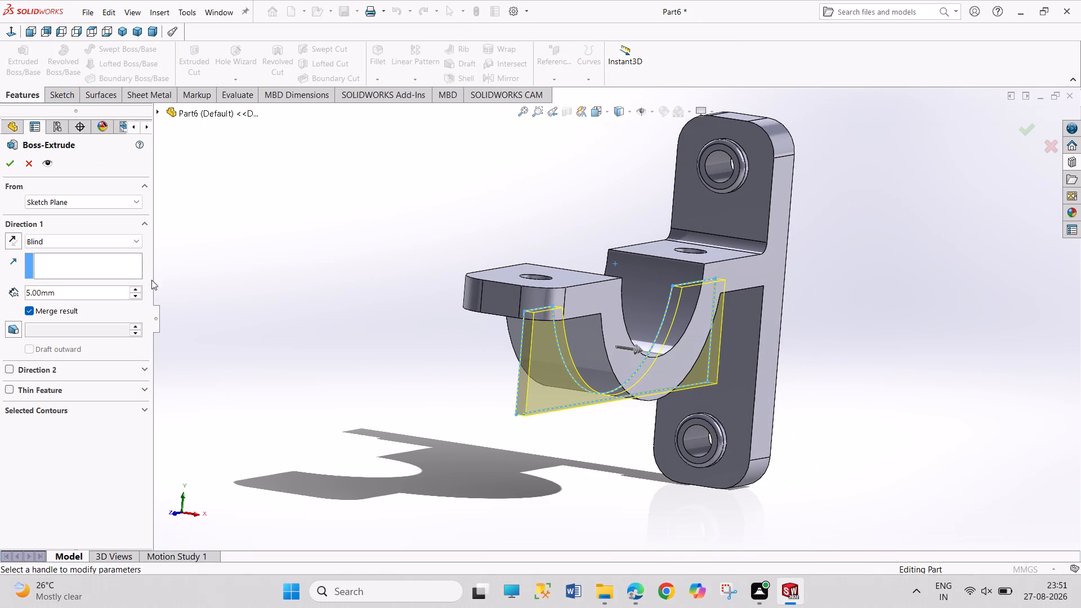
click(107, 241)
click(106, 312)
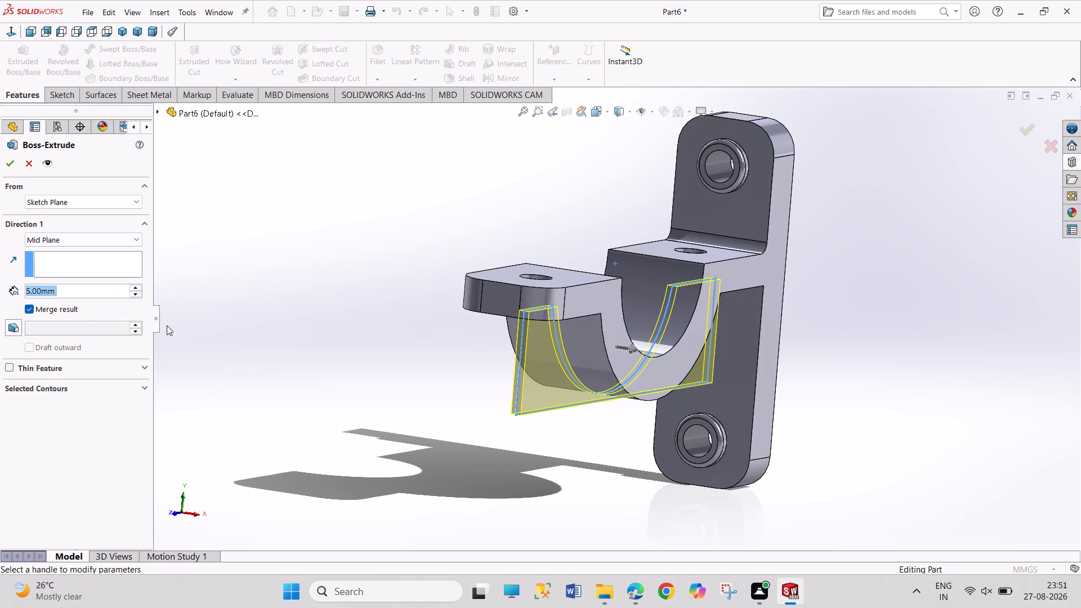
click(133, 286)
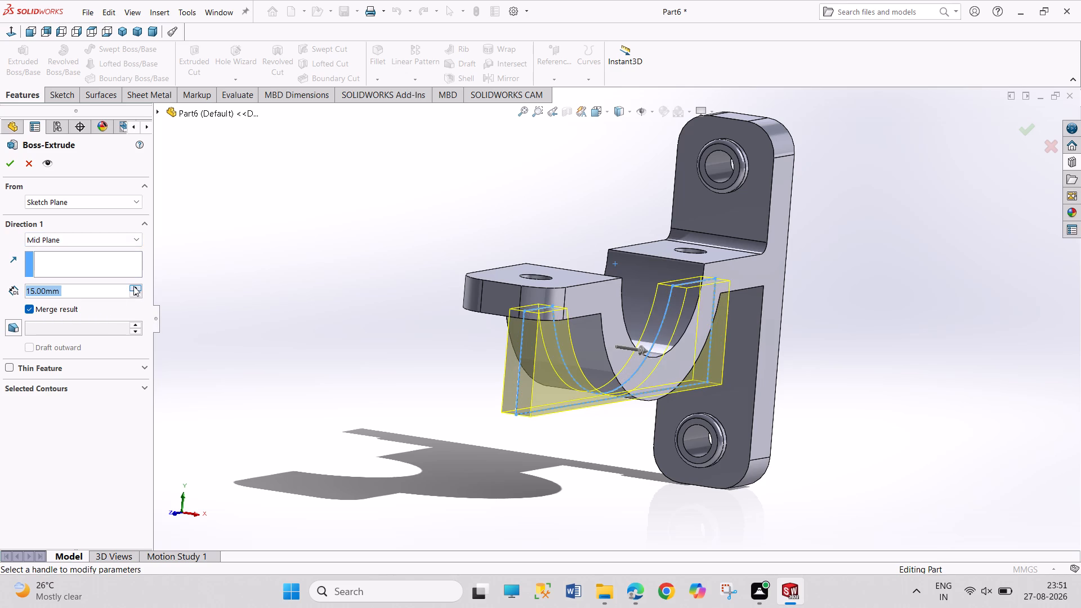
click(133, 286)
click(133, 286)
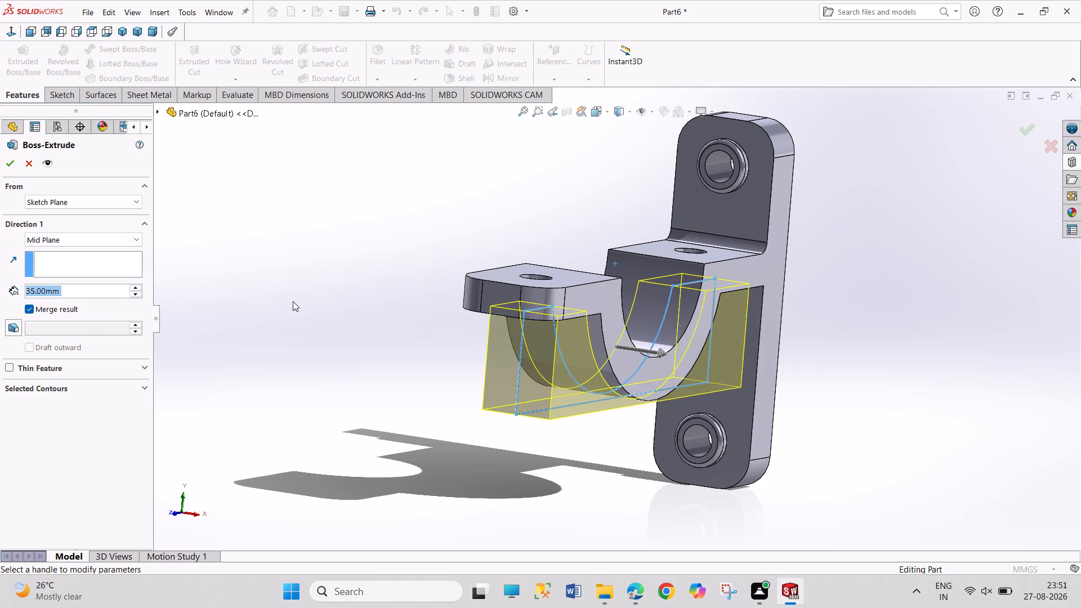
middle_drag(294, 301, 301, 250)
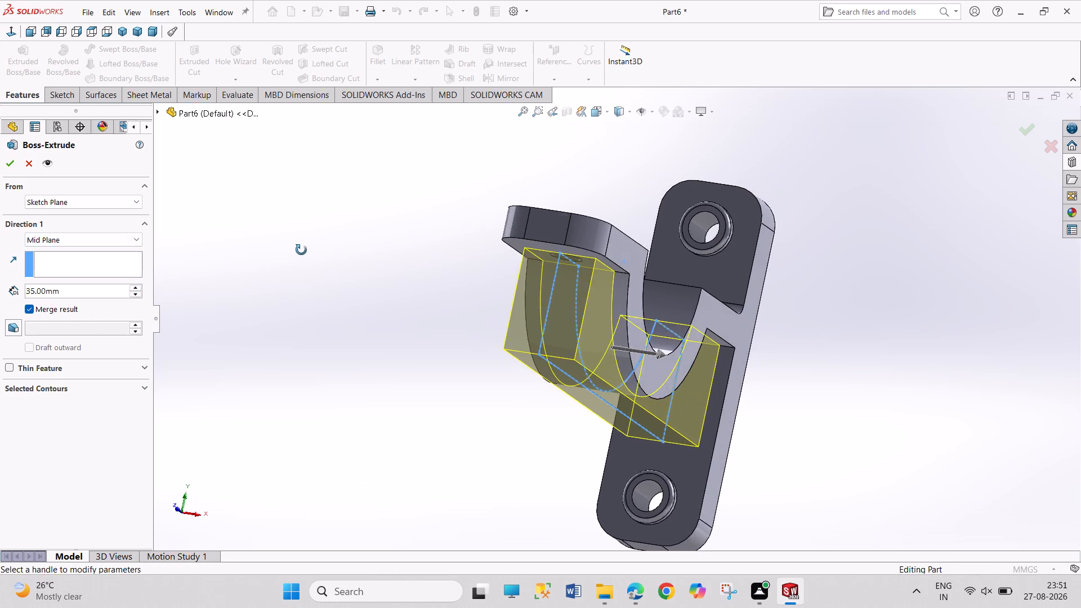
middle_drag(301, 250, 316, 256)
click(11, 166)
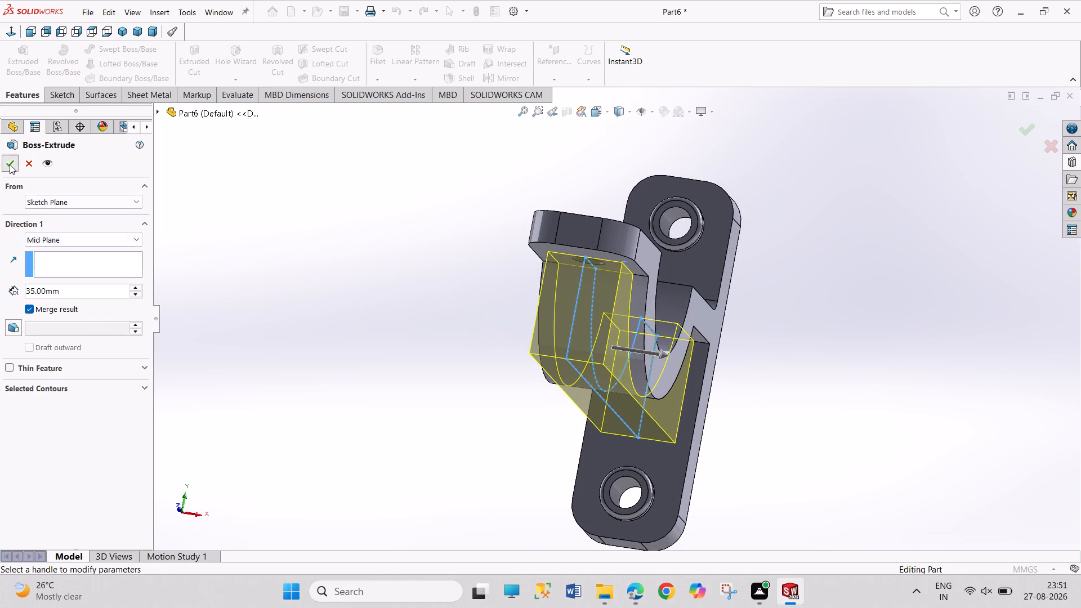
Fillet the bottom outer edge of the support web, at its free end away from the wall plate, with a 15 mm radius.
middle_drag(298, 228, 216, 239)
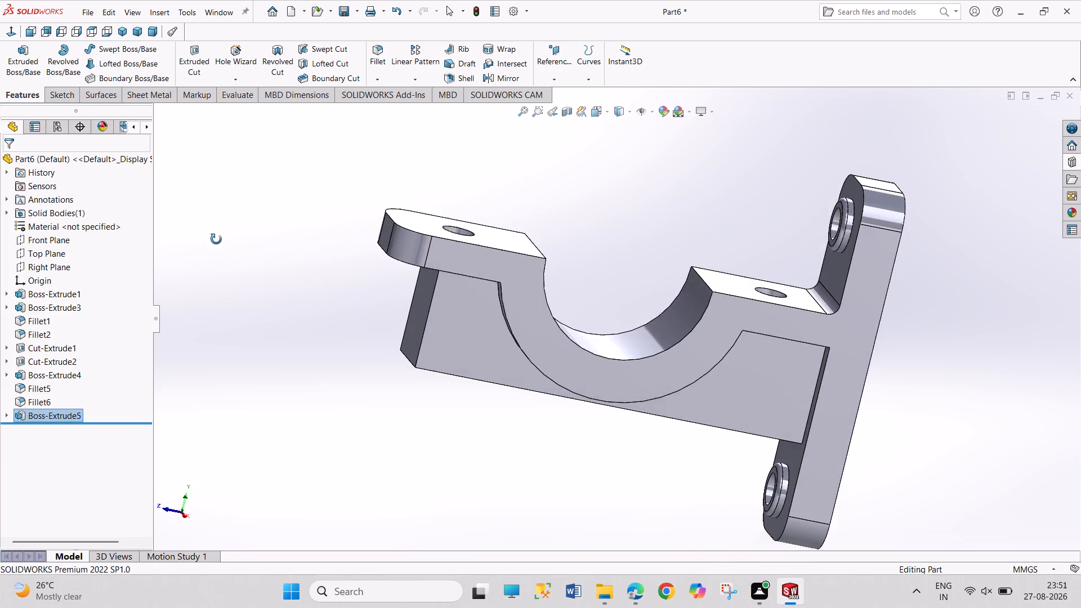
middle_drag(216, 239, 236, 281)
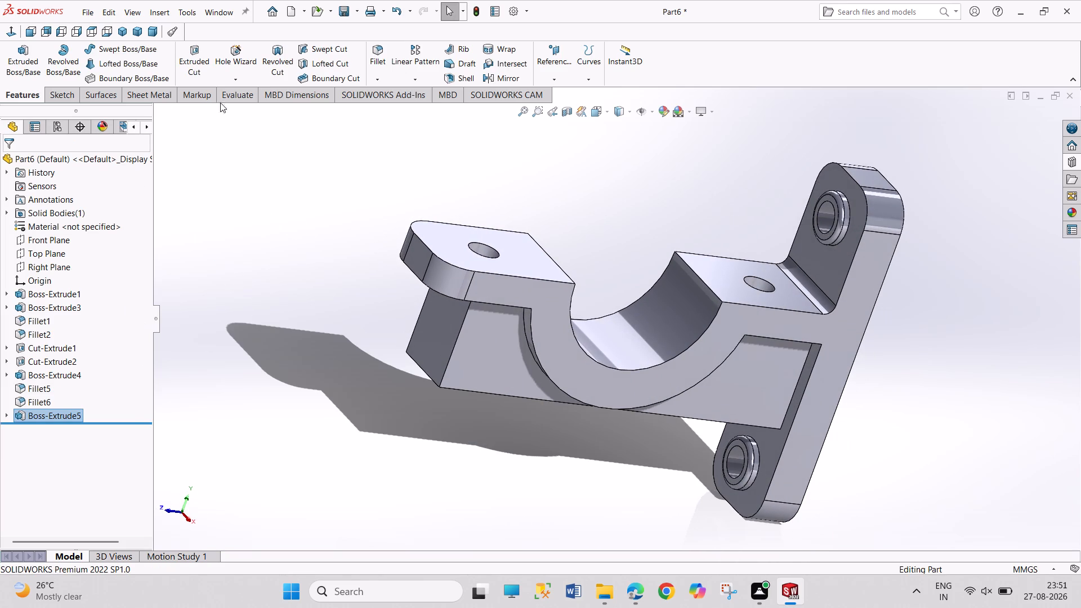
click(372, 54)
click(427, 374)
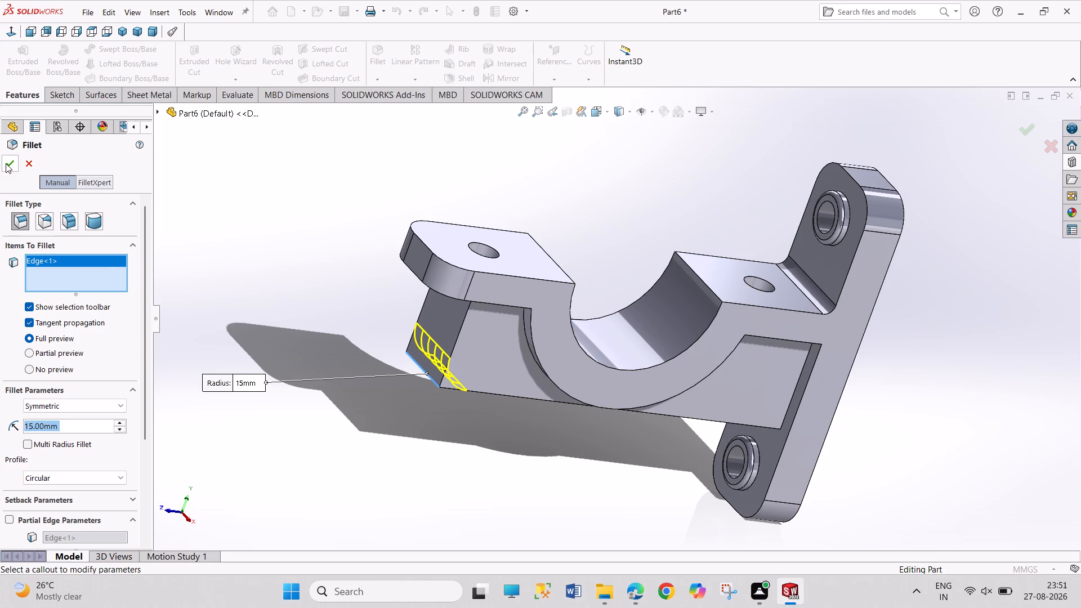
click(7, 162)
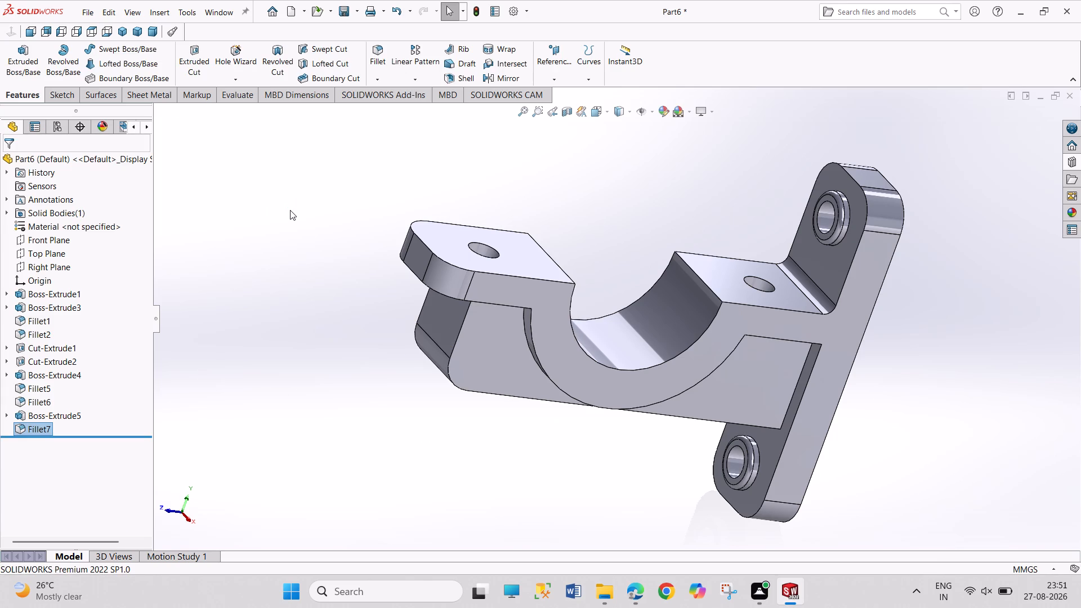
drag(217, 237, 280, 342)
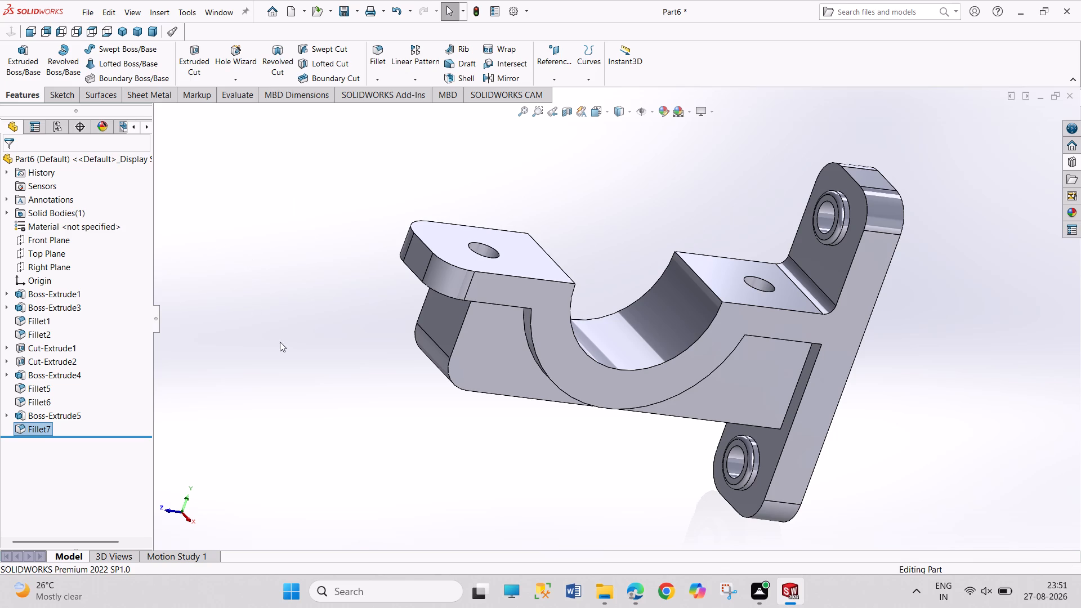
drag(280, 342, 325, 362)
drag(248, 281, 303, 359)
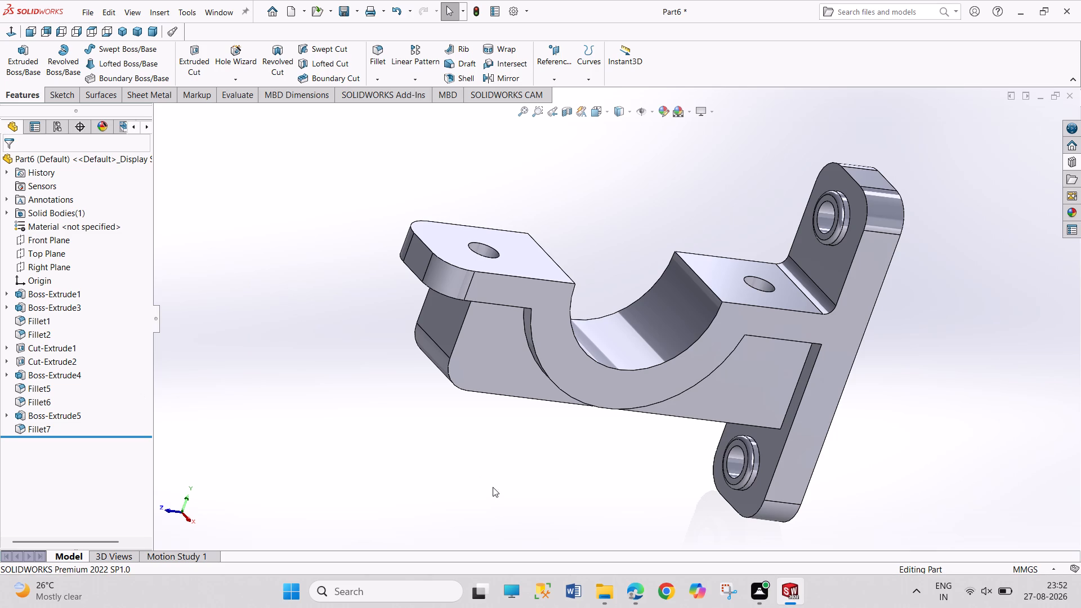
Change the radius of the fillet on the support web's bottom outer edge to 25 mm.
middle_drag(493, 490, 480, 426)
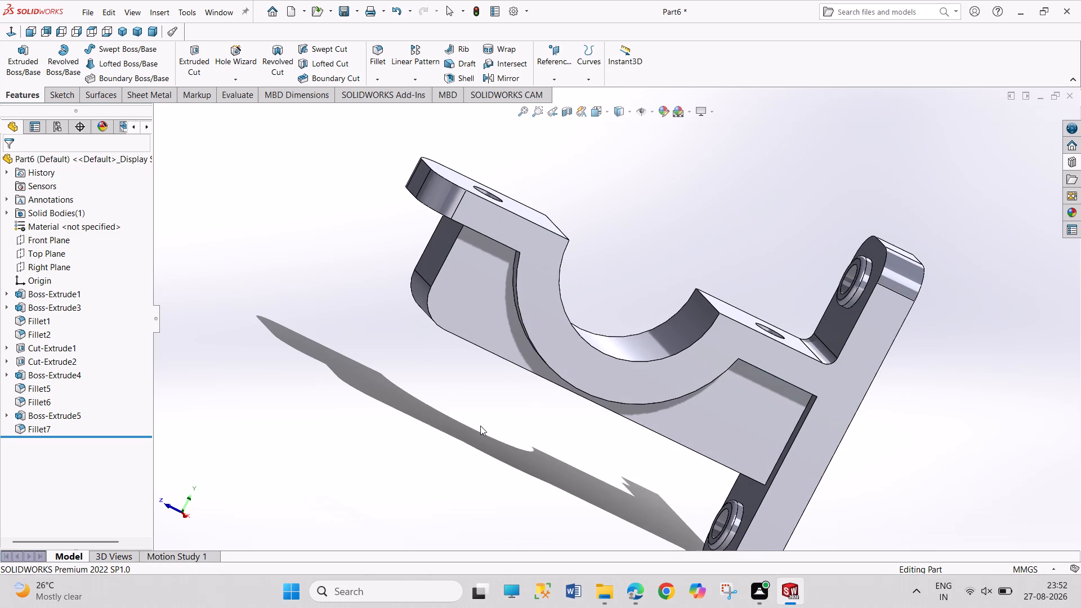
right_click(39, 426)
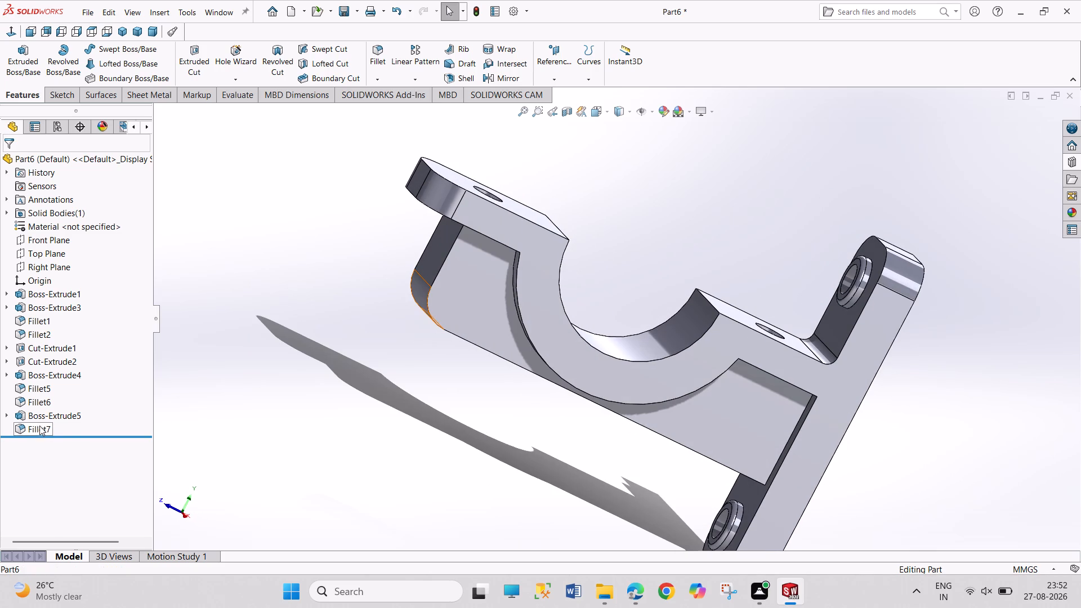
click(54, 314)
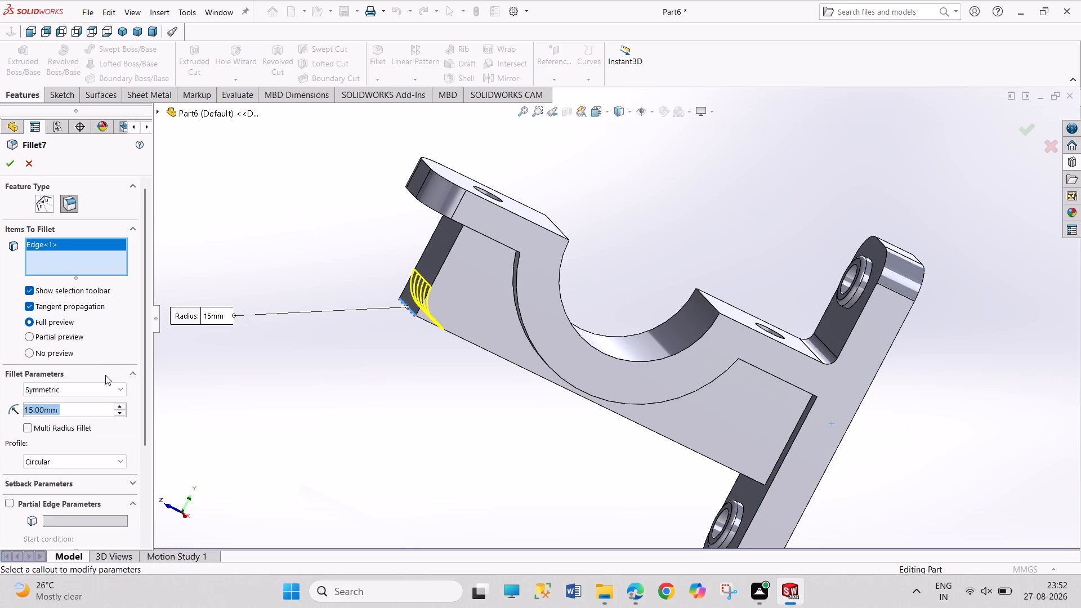
text(25)
key(Return)
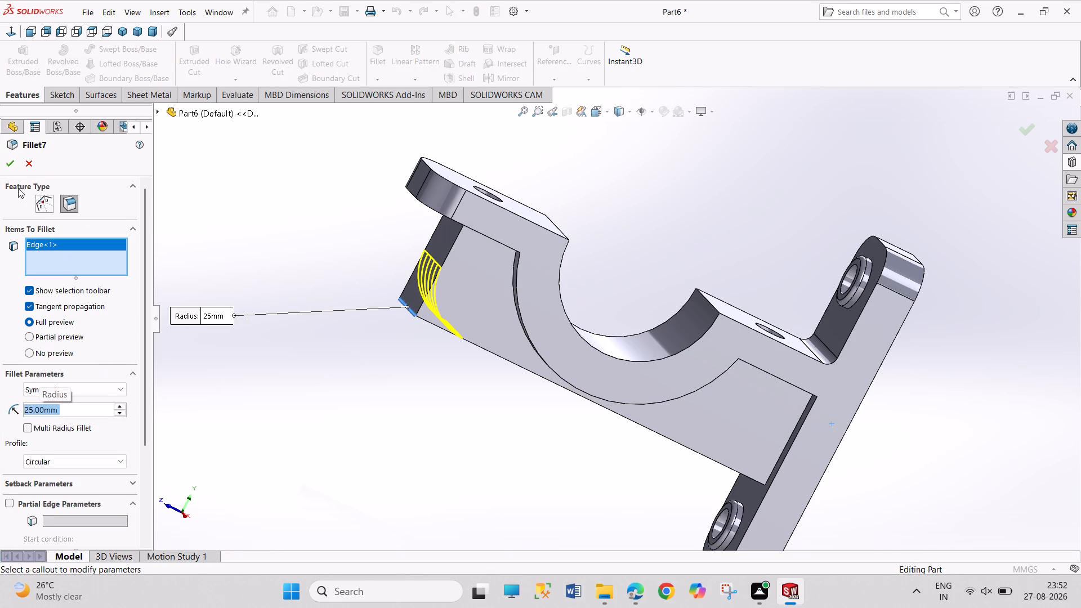
click(10, 164)
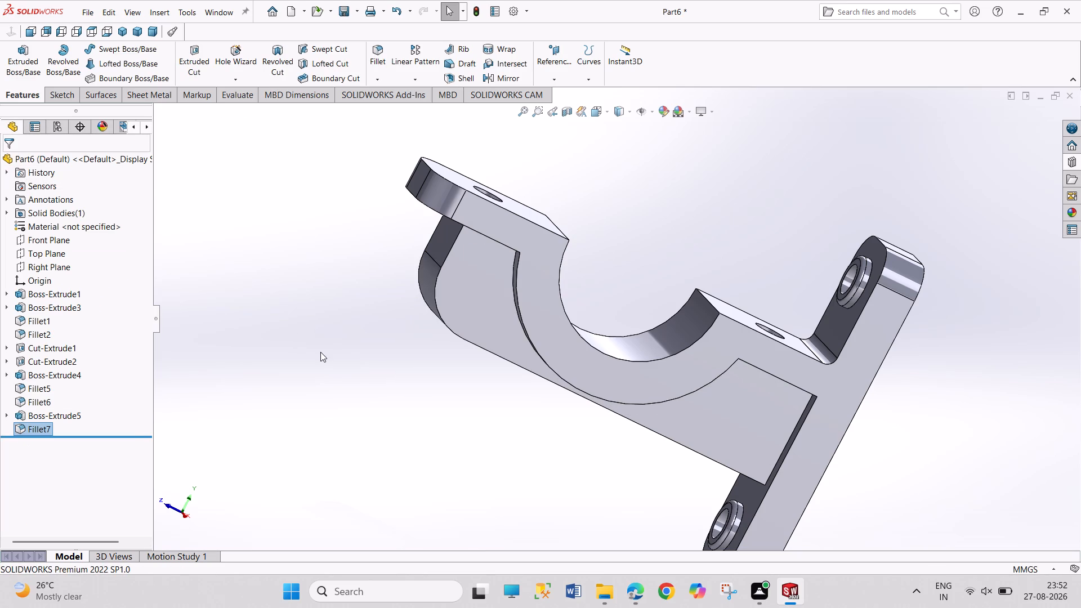
Edit the support web's profile sketch and lower its bottom line to about 48.7 mm below the origin.
middle_drag(321, 356, 310, 343)
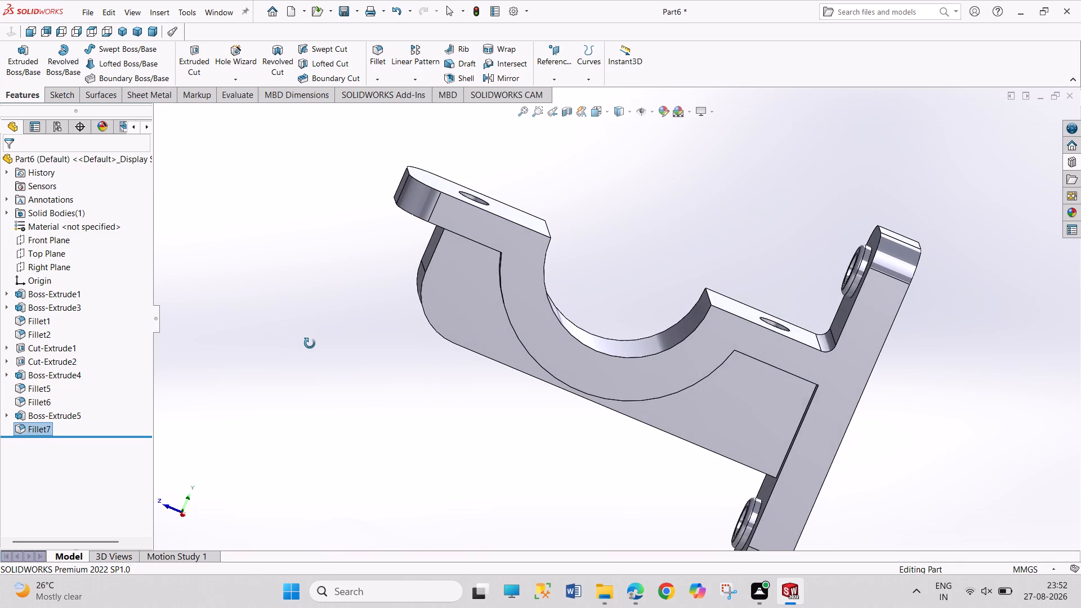
middle_drag(310, 343, 306, 346)
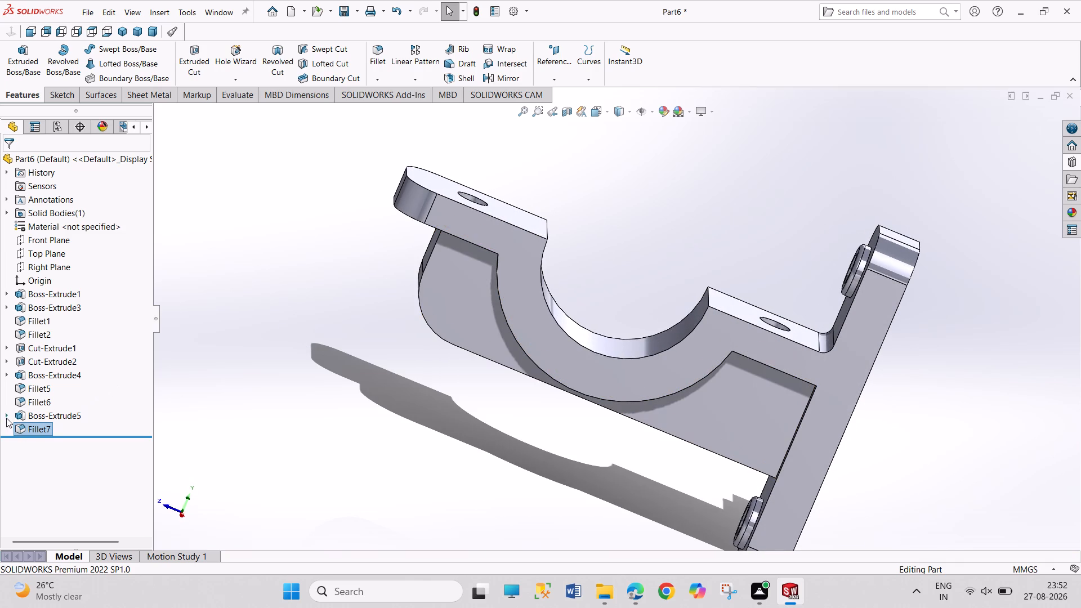
click(8, 416)
click(37, 428)
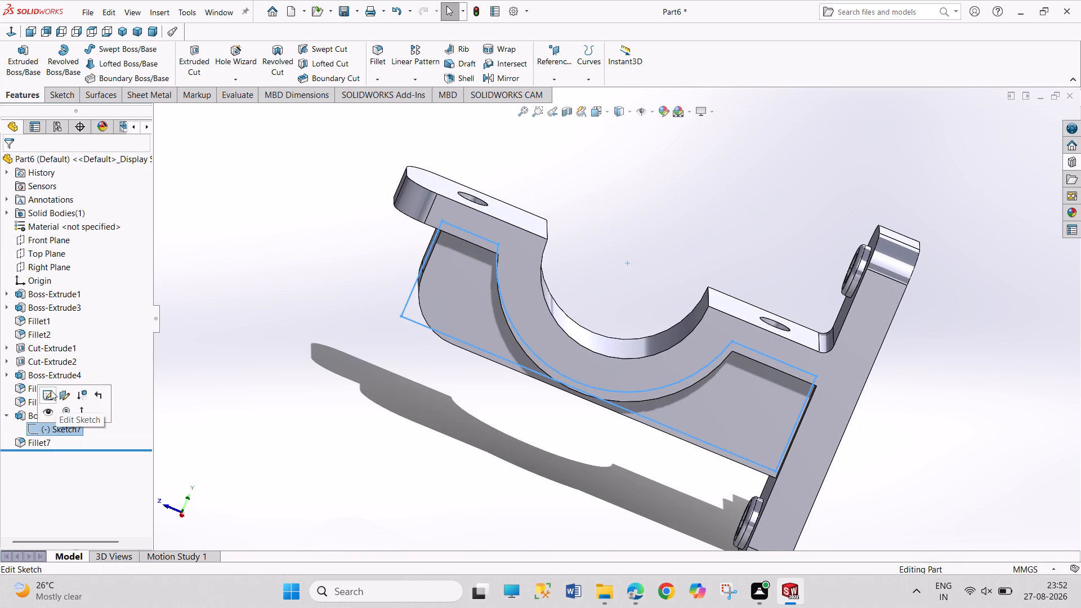
click(51, 390)
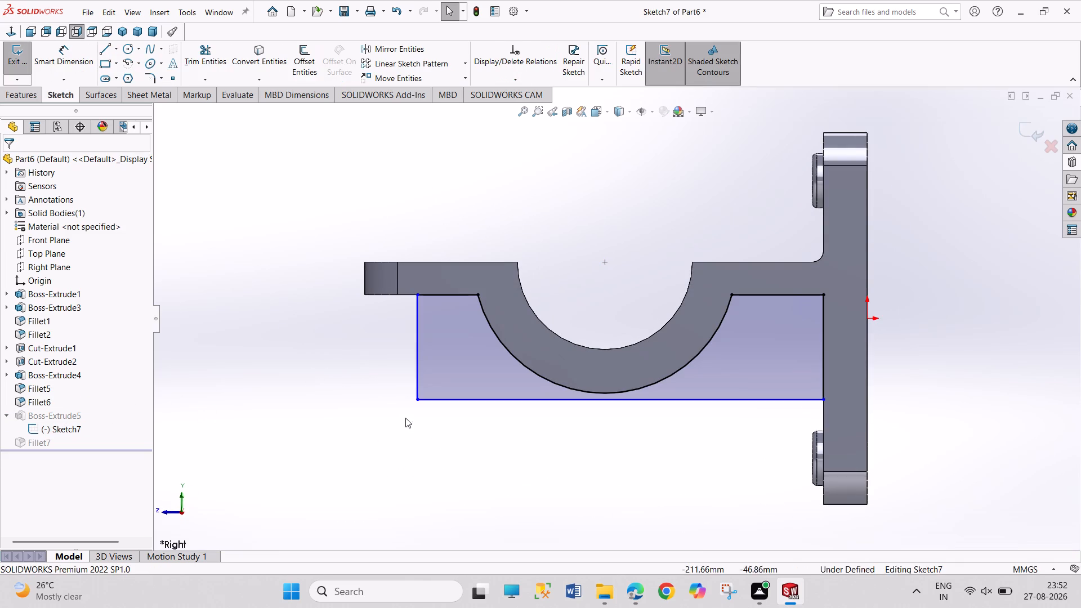
drag(823, 399, 823, 425)
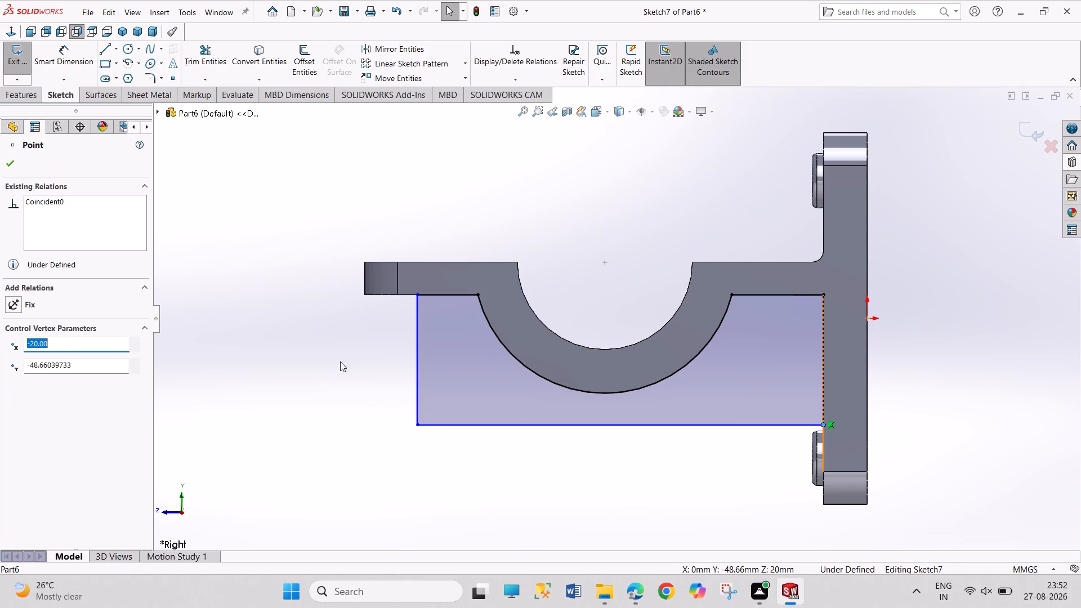
Draw a diagonal line across the profile's lower outer corner, about 28 mm along each side, and trim away the corner beyond it.
click(102, 55)
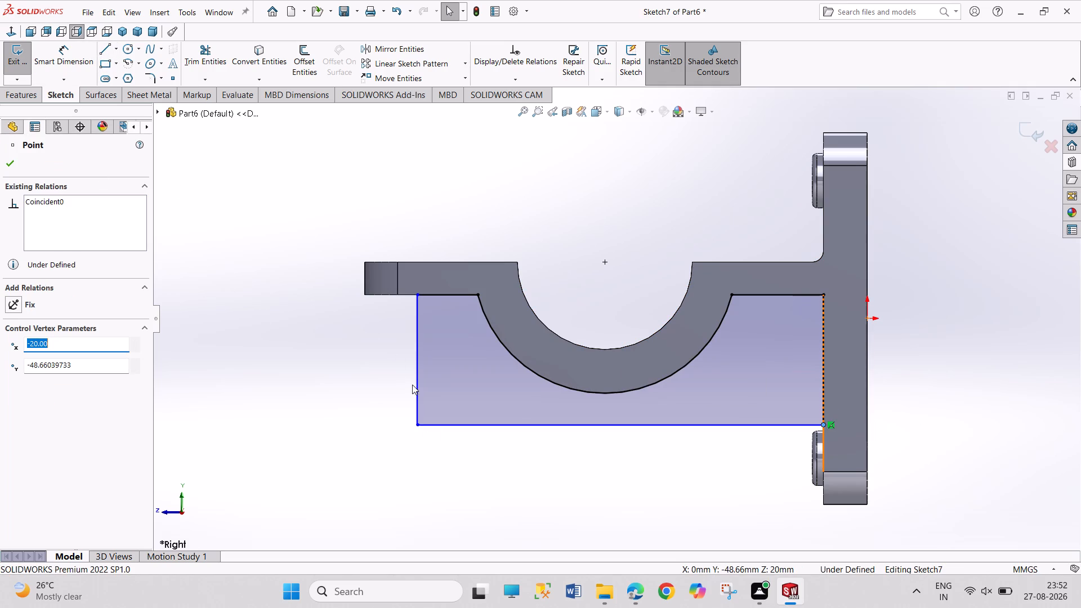
click(106, 50)
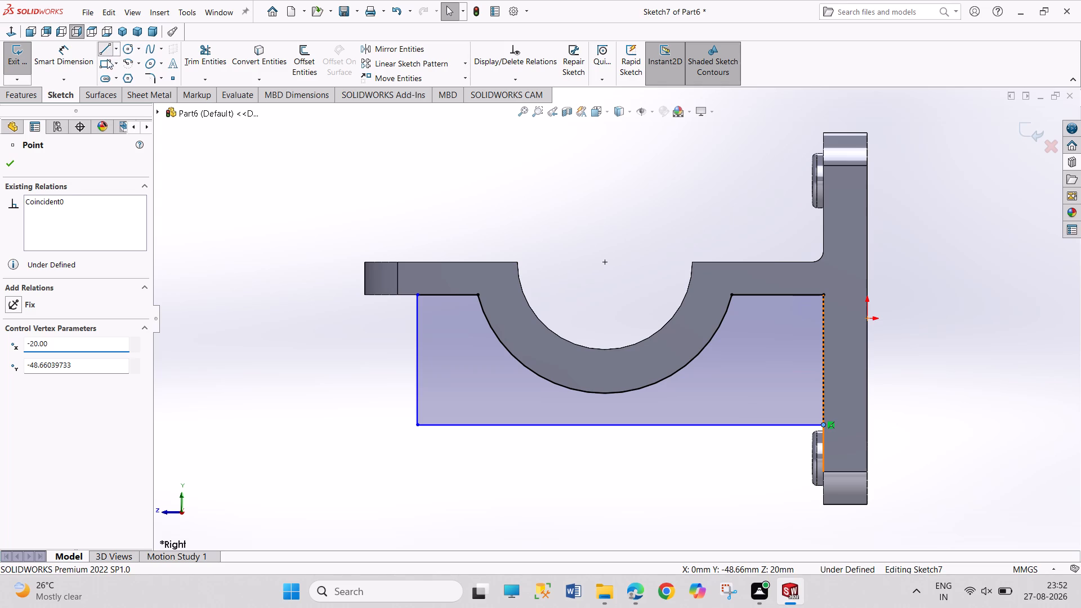
click(416, 364)
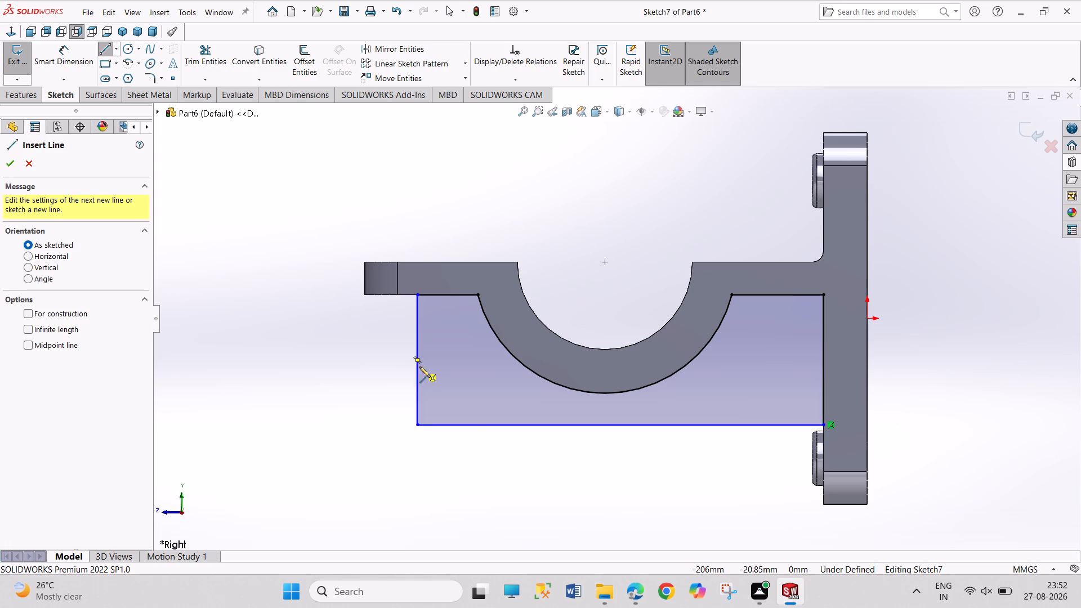
click(476, 426)
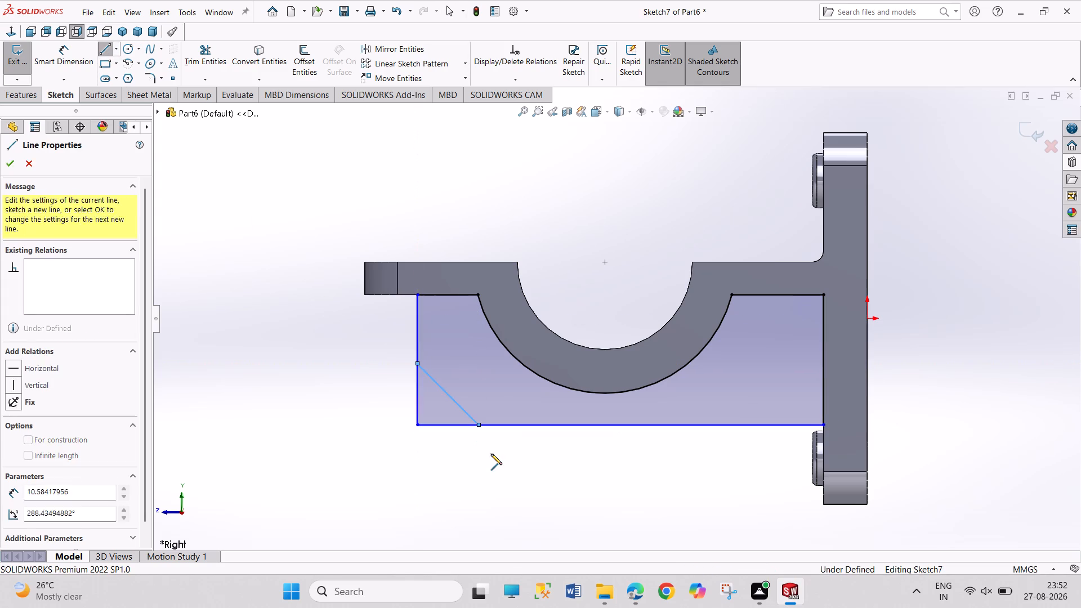
right_click(491, 454)
click(506, 461)
click(208, 60)
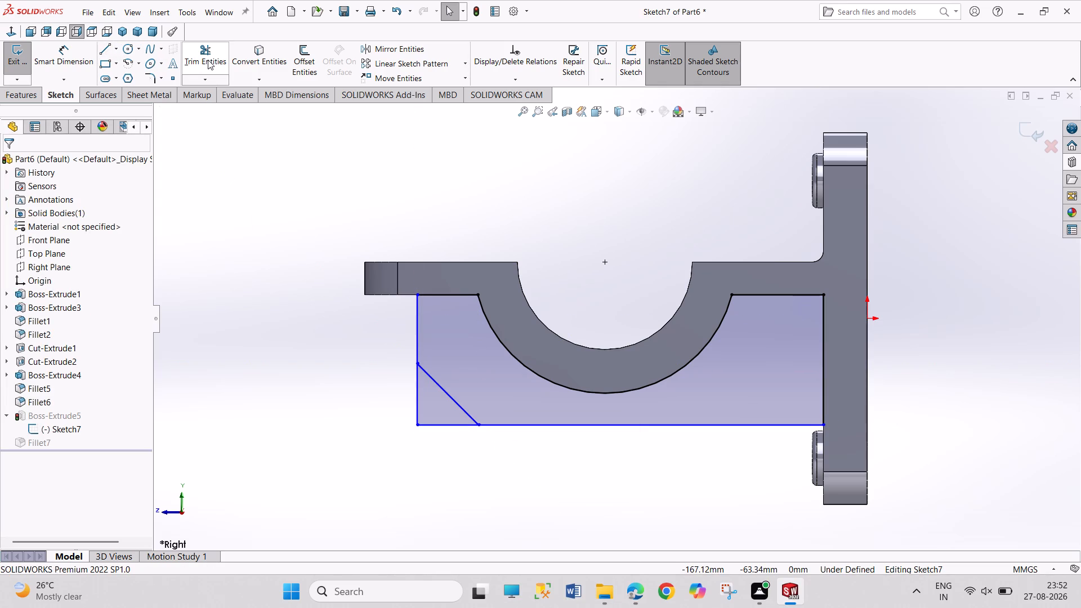
click(416, 400)
click(440, 423)
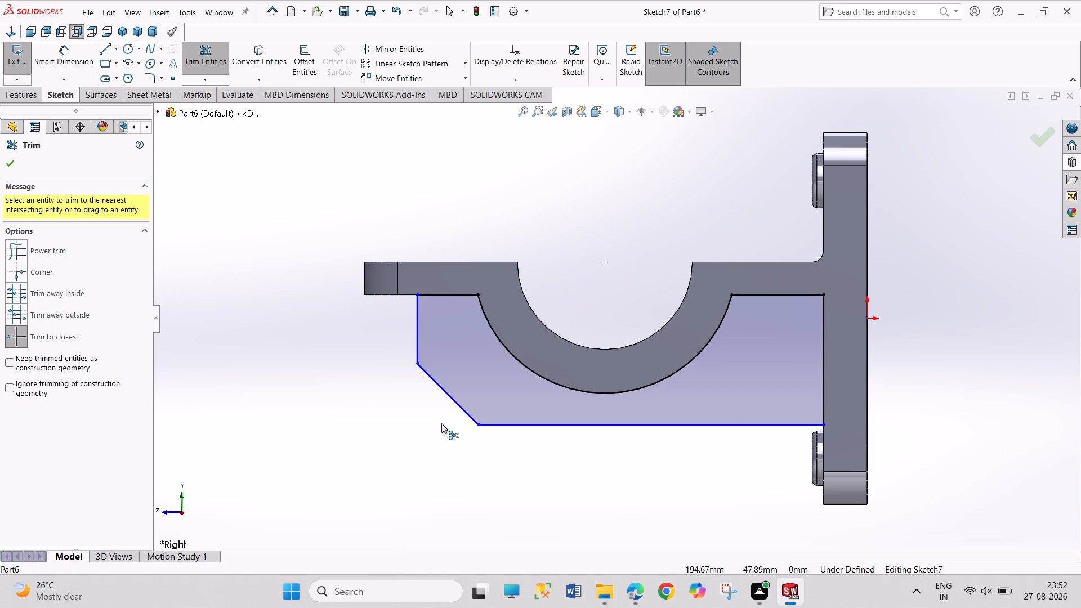
right_click(395, 426)
click(431, 463)
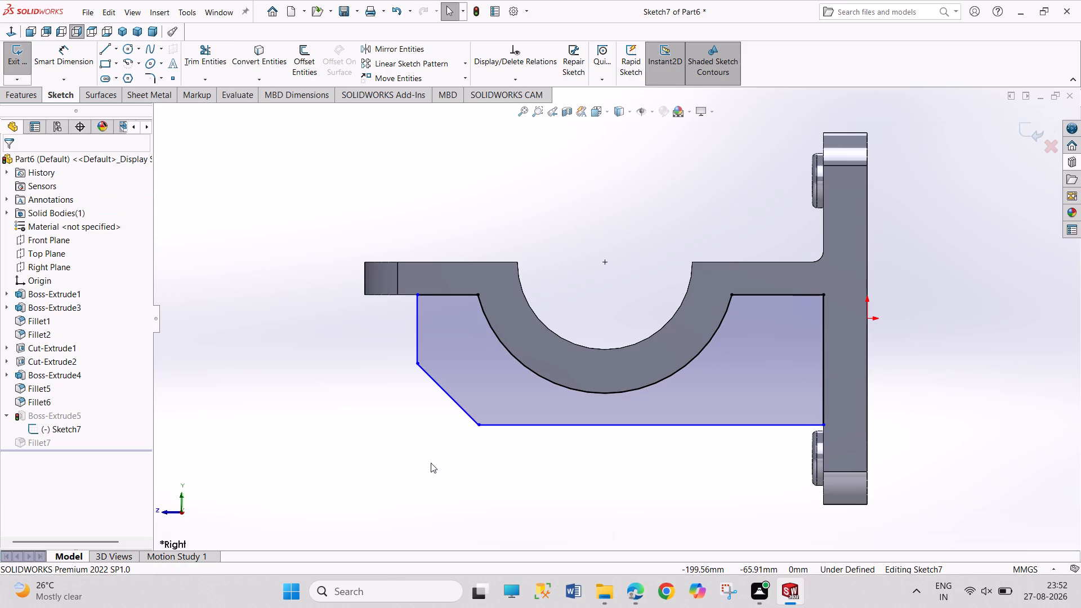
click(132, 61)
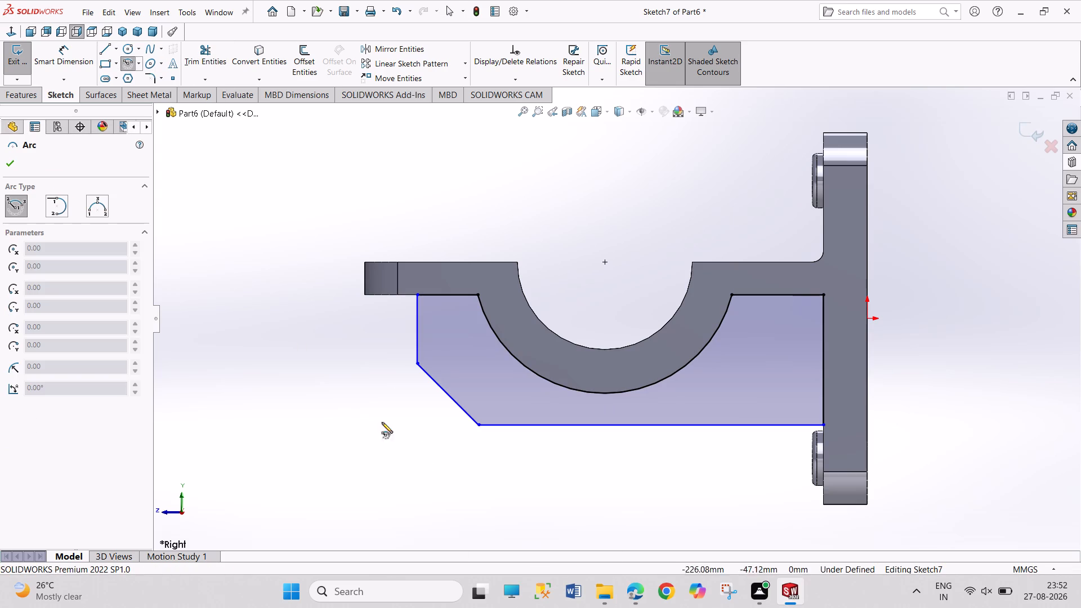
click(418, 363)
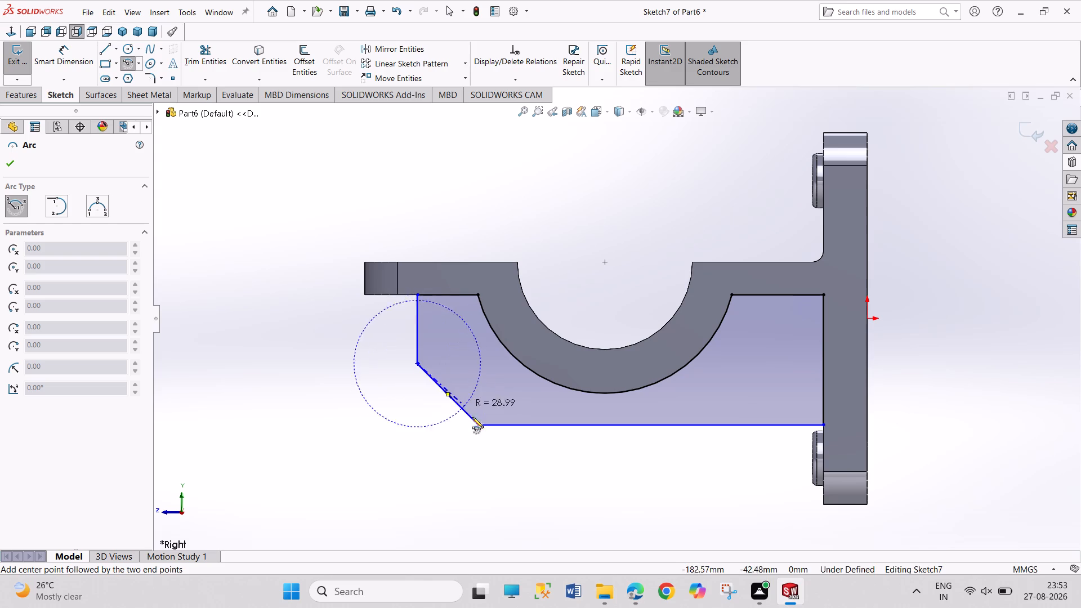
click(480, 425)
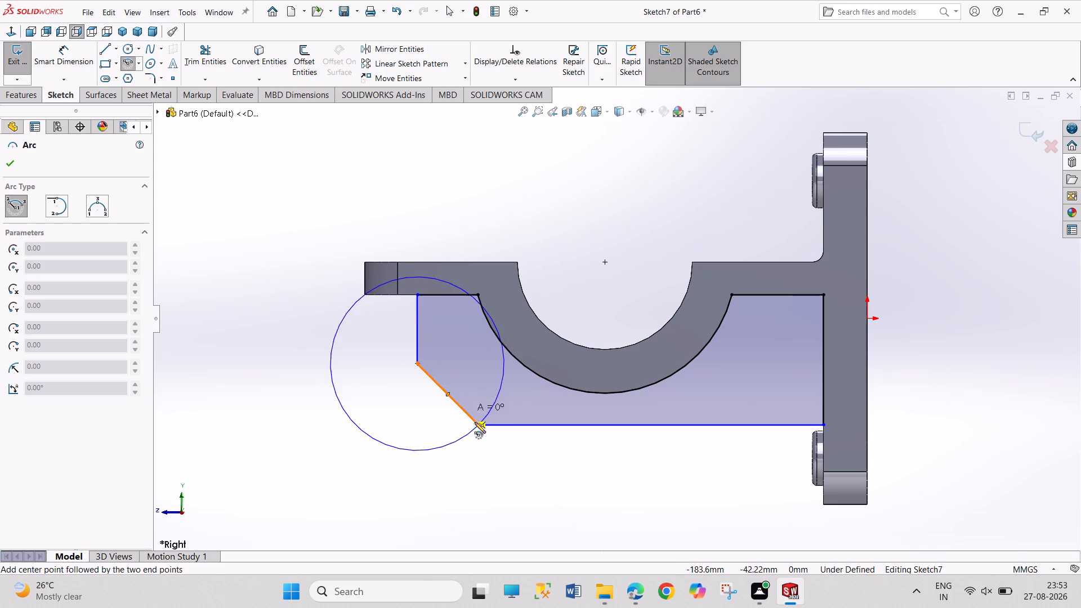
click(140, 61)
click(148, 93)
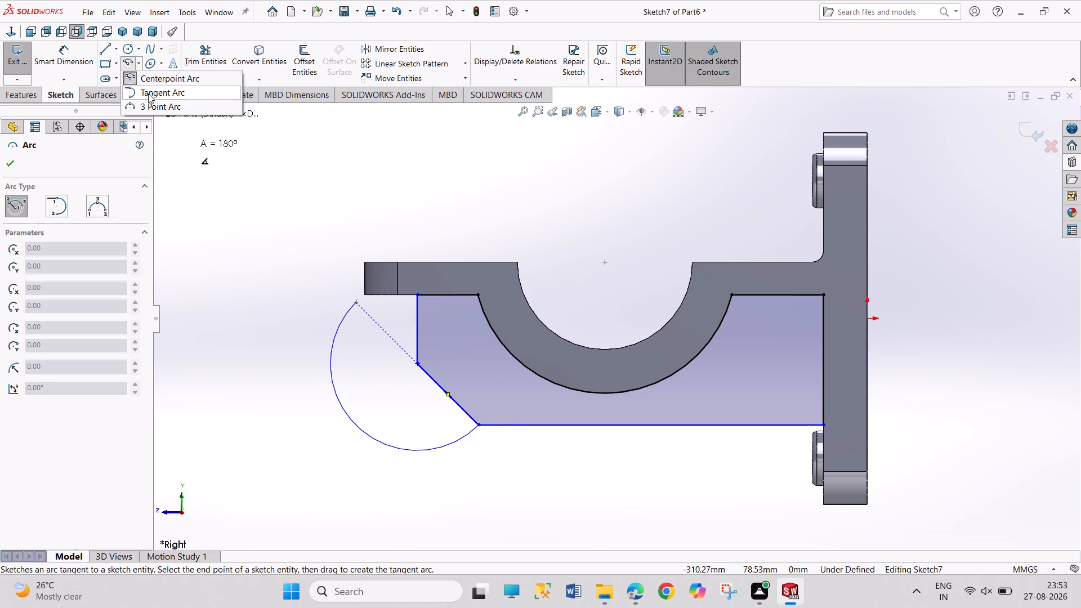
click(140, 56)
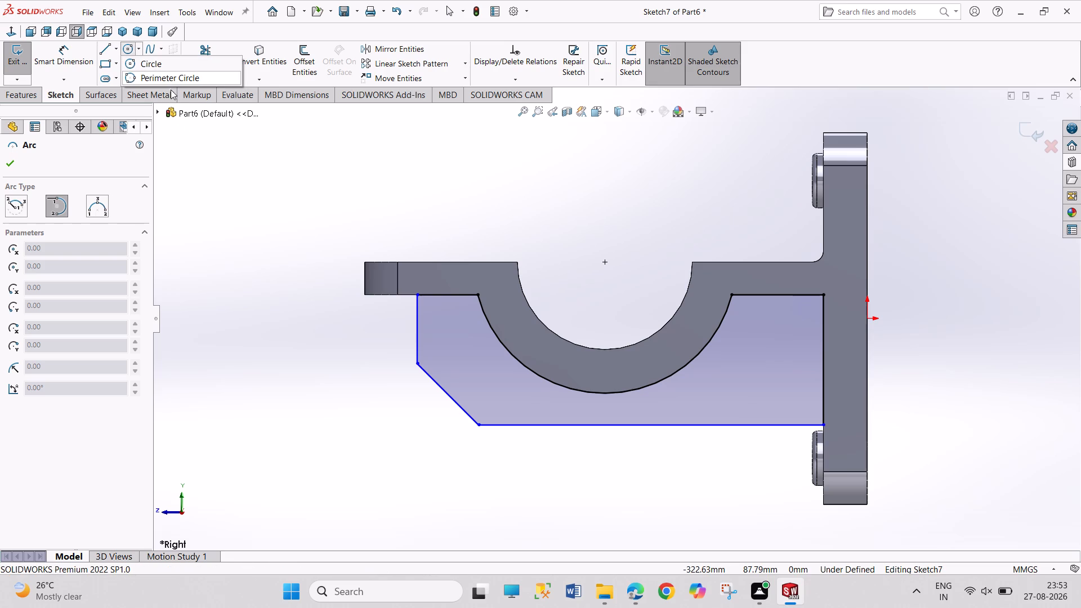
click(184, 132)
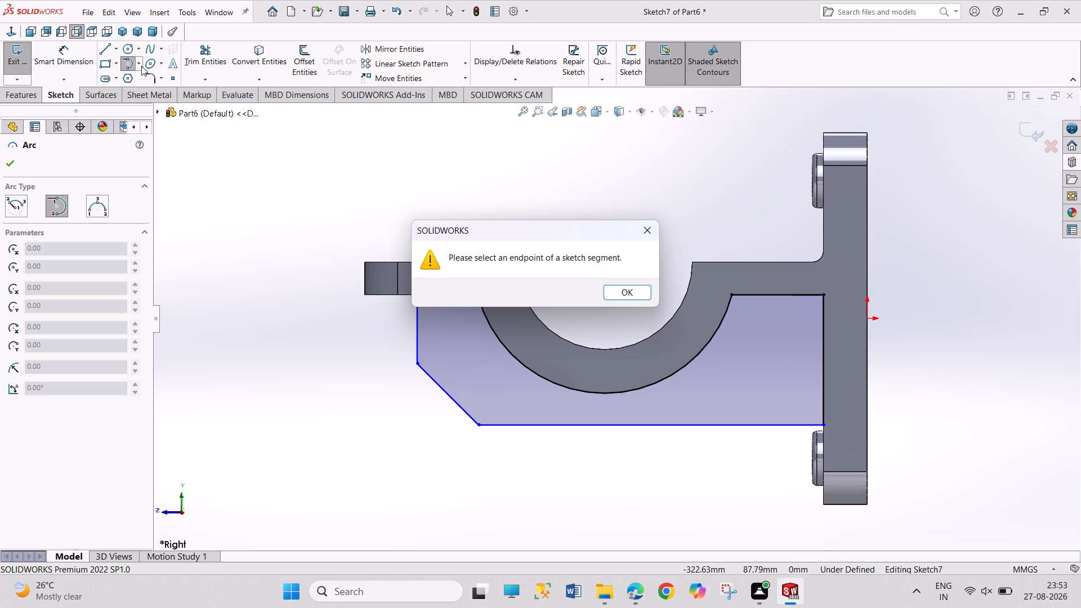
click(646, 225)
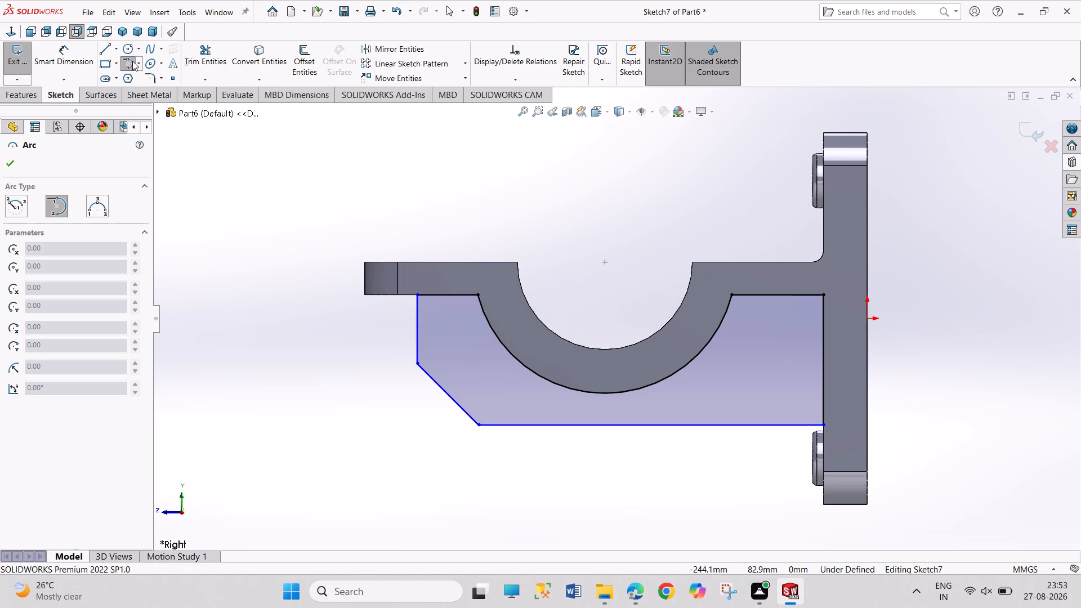
Draw a 3 Point Arc between the diagonal line's endpoints, bulging outward with a radius of about 48.9 mm.
click(136, 62)
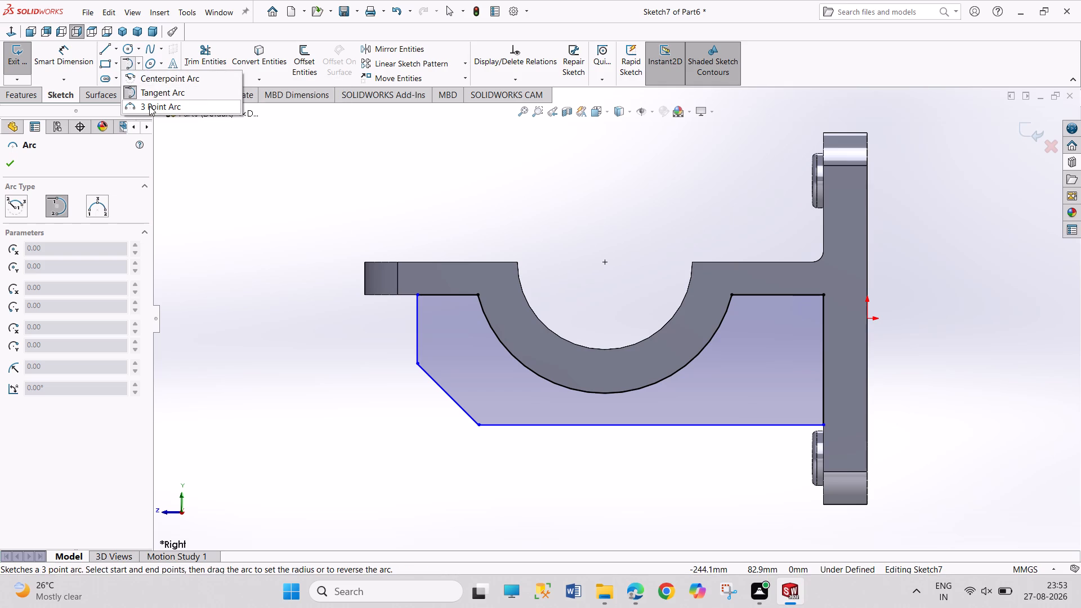
click(149, 106)
click(138, 65)
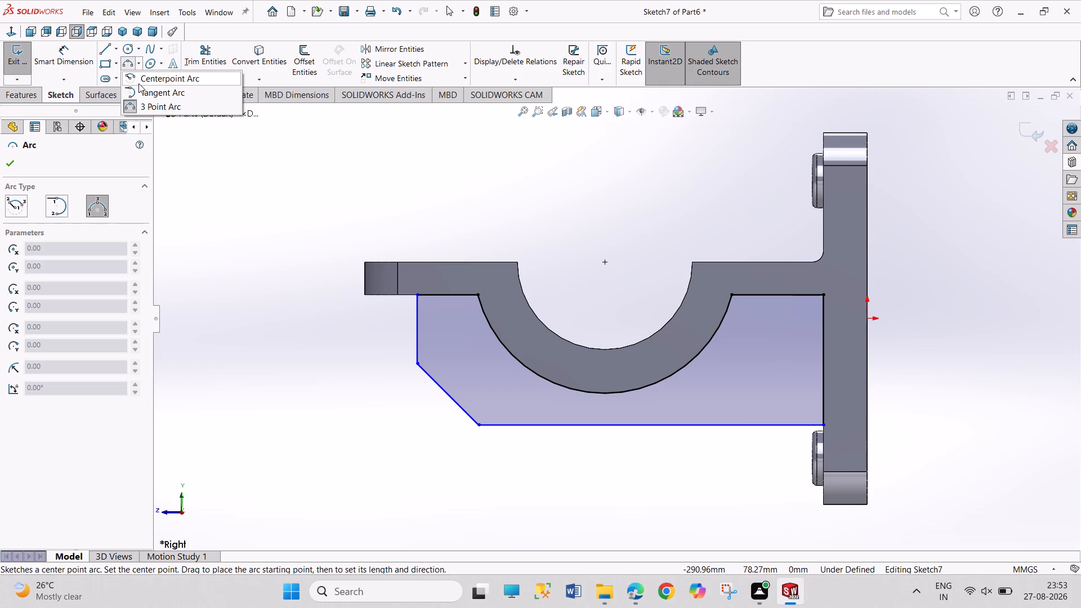
click(140, 90)
click(140, 62)
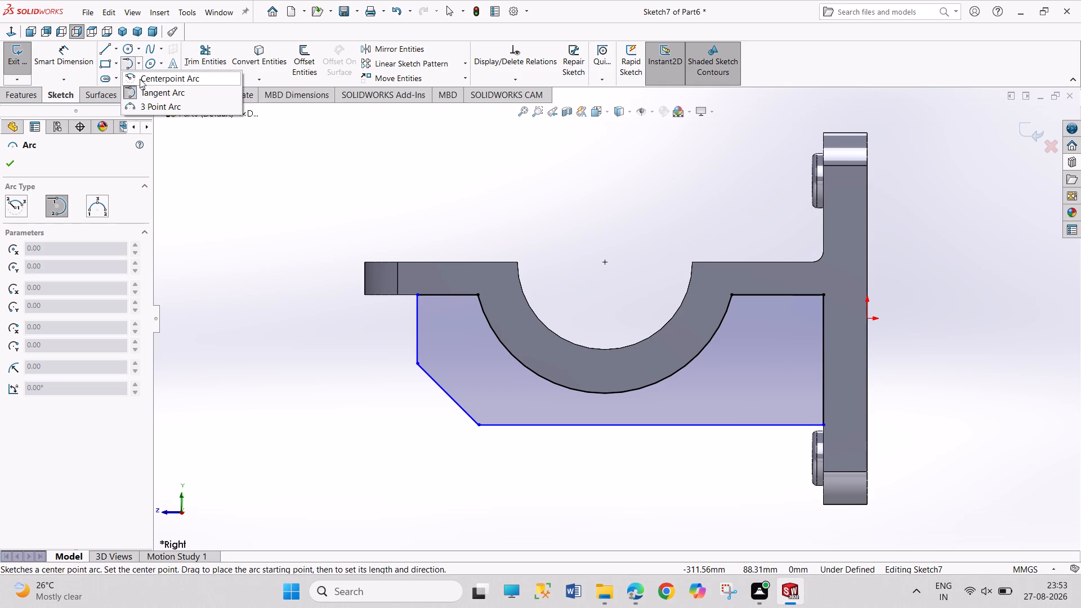
click(146, 106)
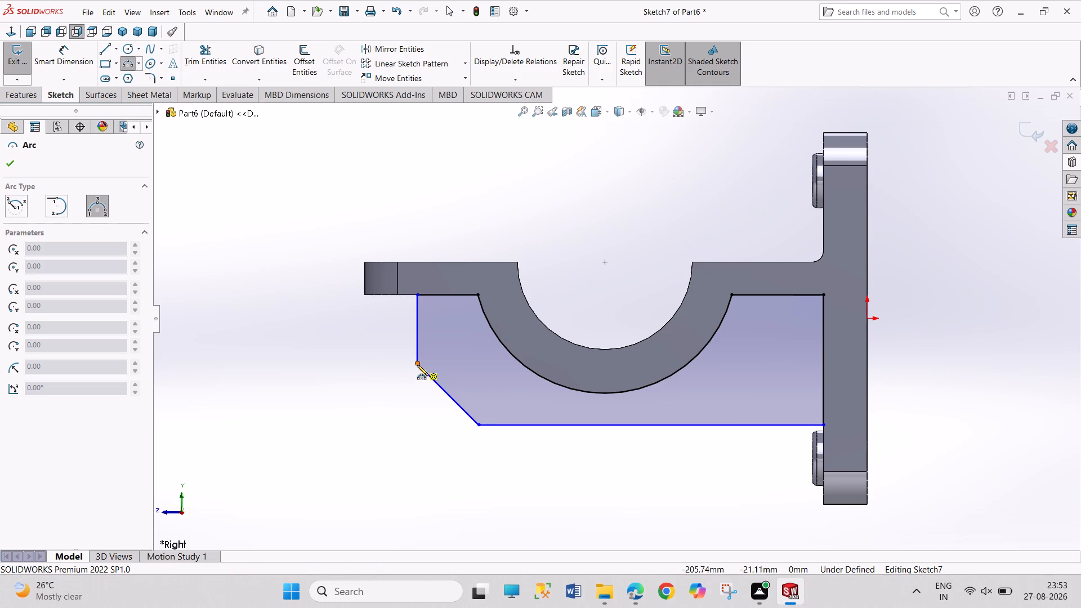
click(417, 365)
click(476, 424)
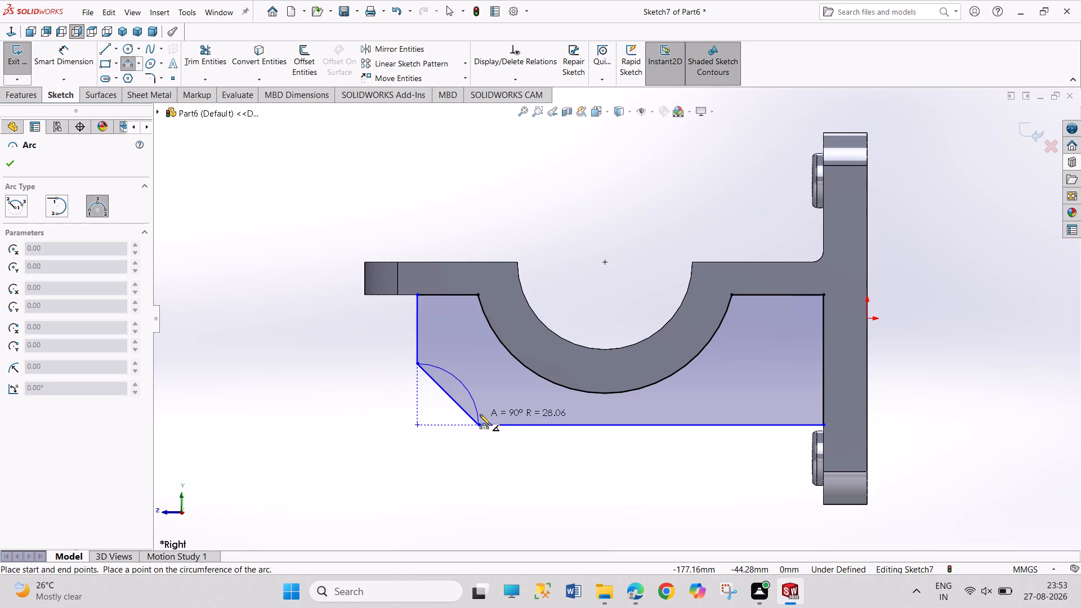
click(439, 399)
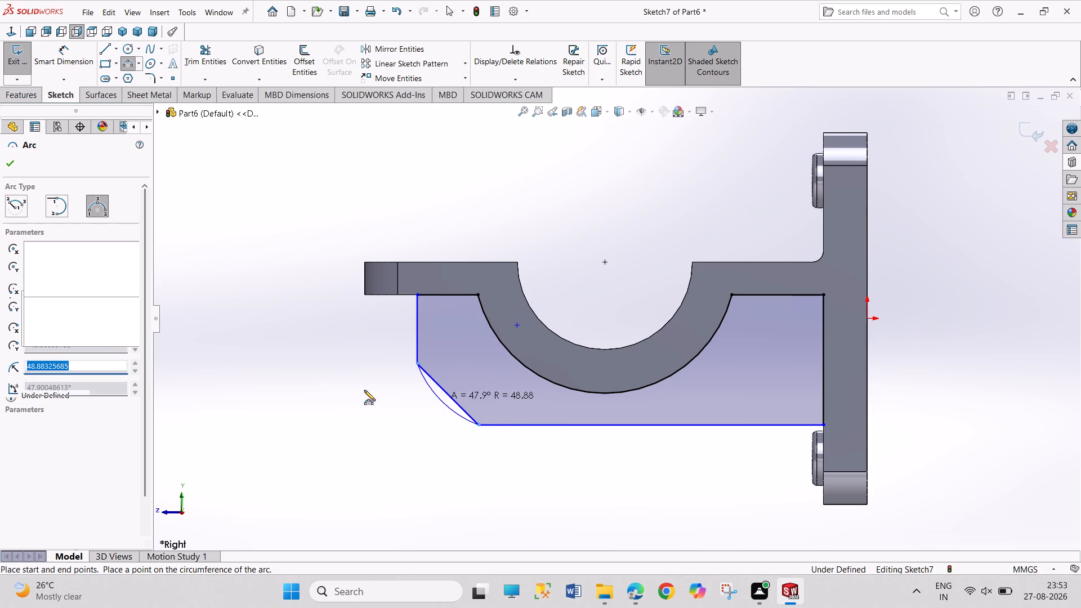
right_click(364, 390)
click(372, 396)
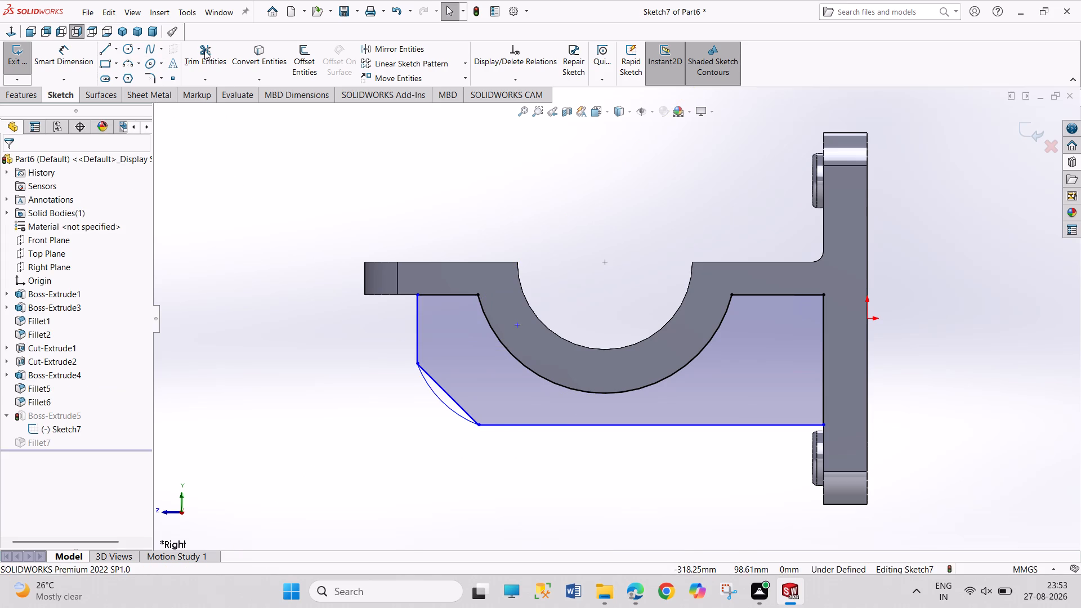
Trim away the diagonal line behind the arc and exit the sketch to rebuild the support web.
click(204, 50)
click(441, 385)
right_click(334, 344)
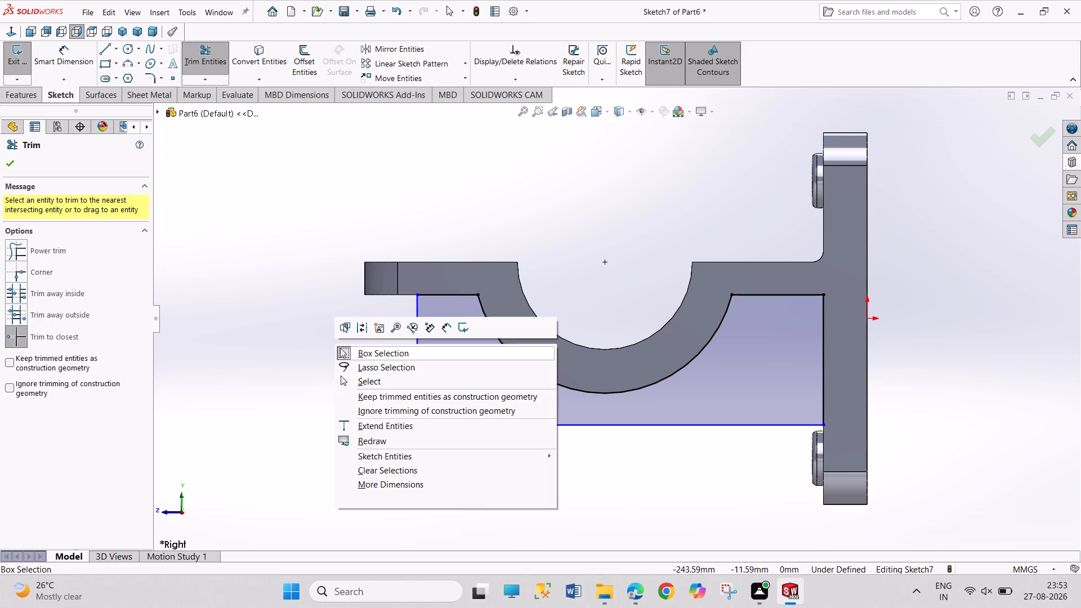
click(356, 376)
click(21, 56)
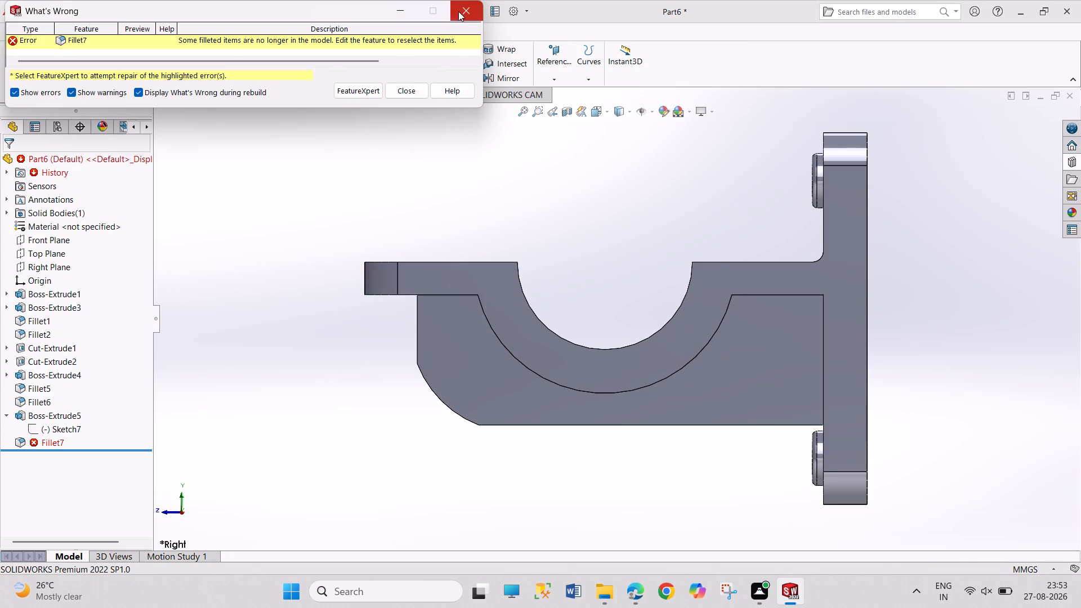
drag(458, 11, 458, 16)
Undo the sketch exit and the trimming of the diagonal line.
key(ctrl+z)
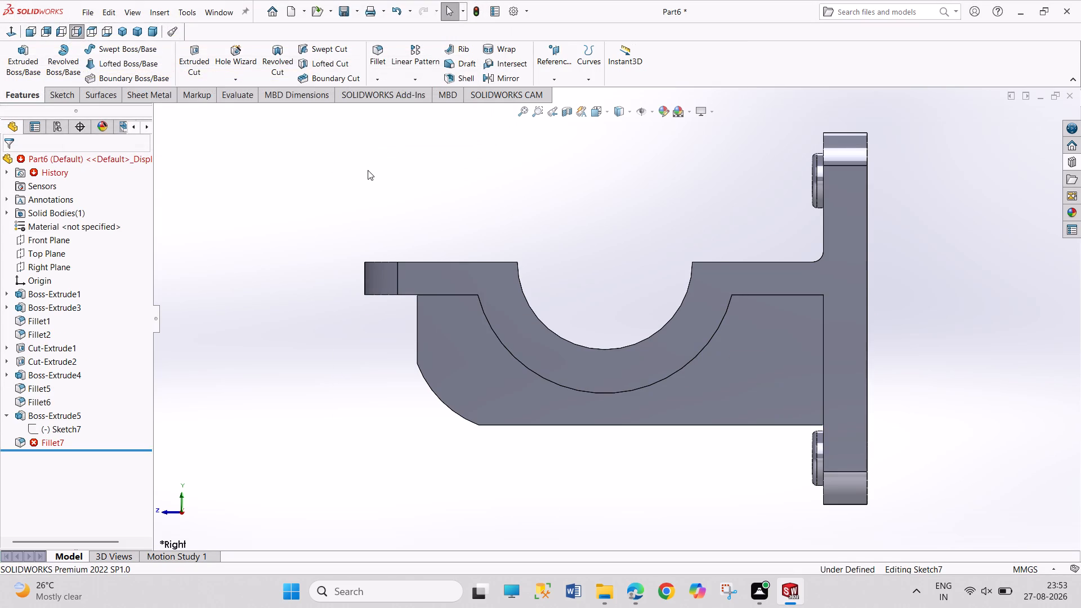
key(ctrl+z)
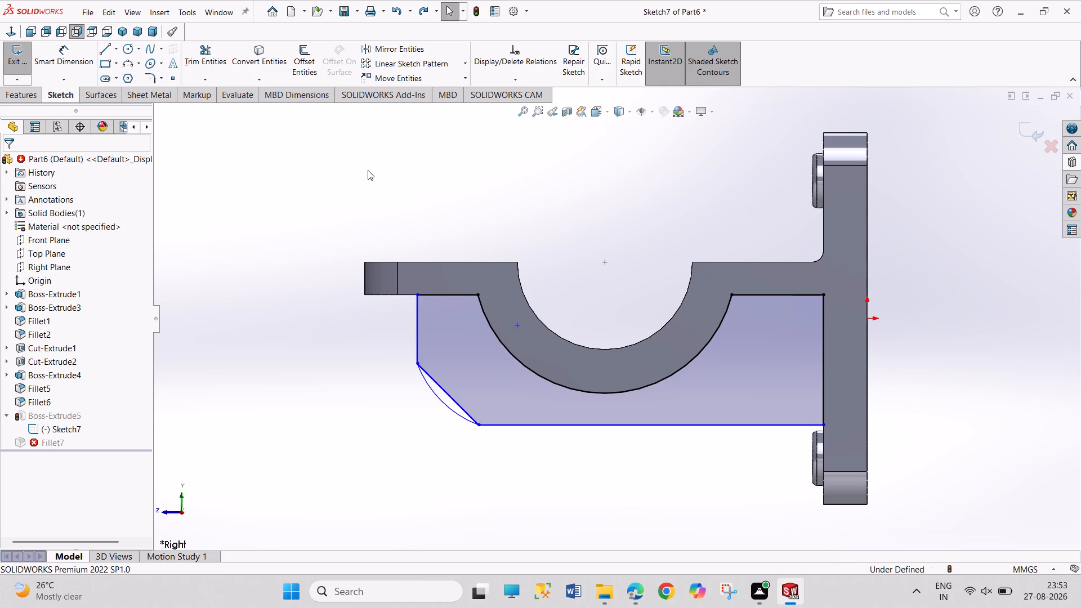
Undo the 3 Point Arc, corner trimming and diagonal line, back to the filleted support web before its profile sketch was edited.
key(ctrl+z)
key(ctrl+z)
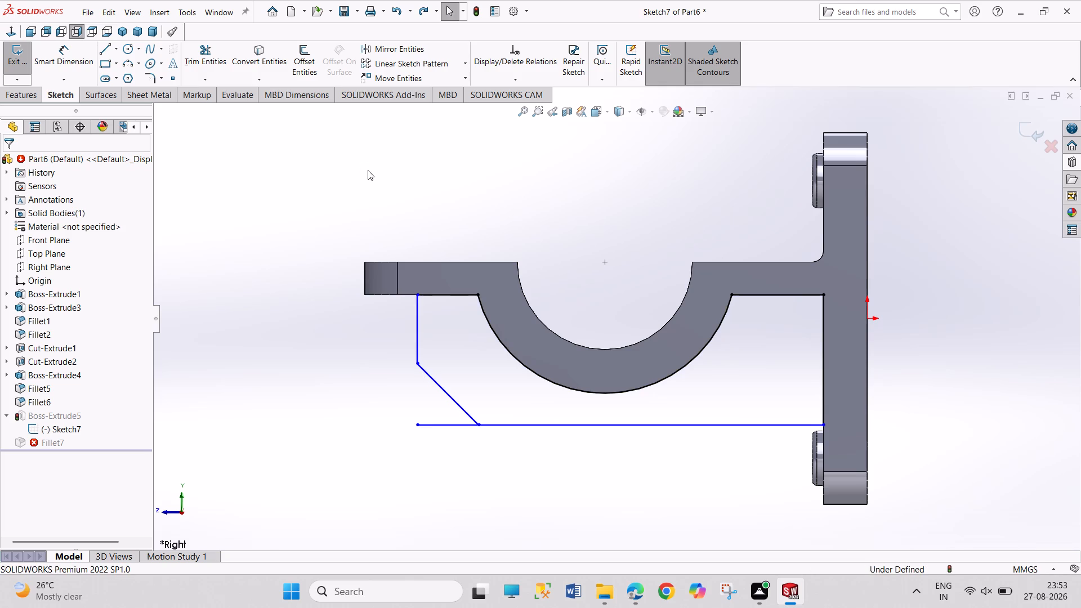
key(ctrl+z)
key(ctrl+z)
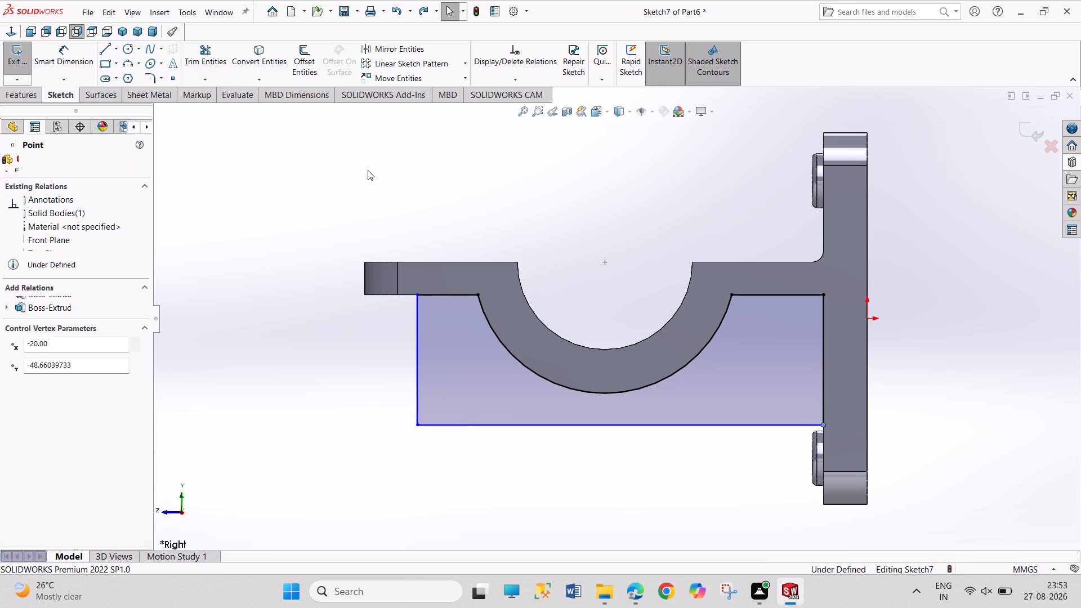
key(ctrl+z)
key(ctrl+z)
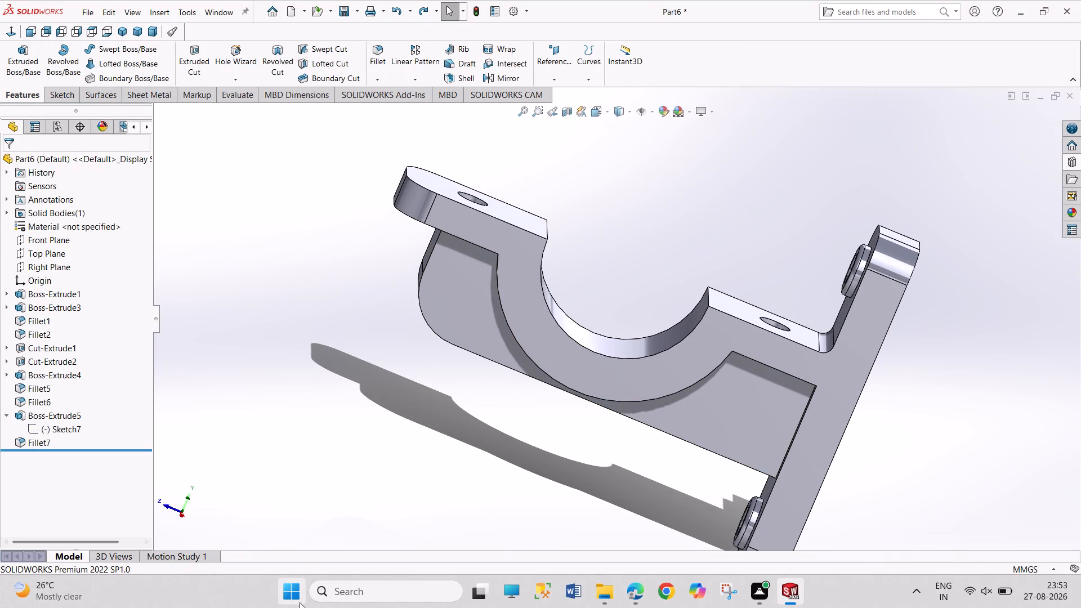
Fillet the edge where the support web's underside meets the wall plate with a 5 mm radius.
middle_drag(458, 391, 544, 316)
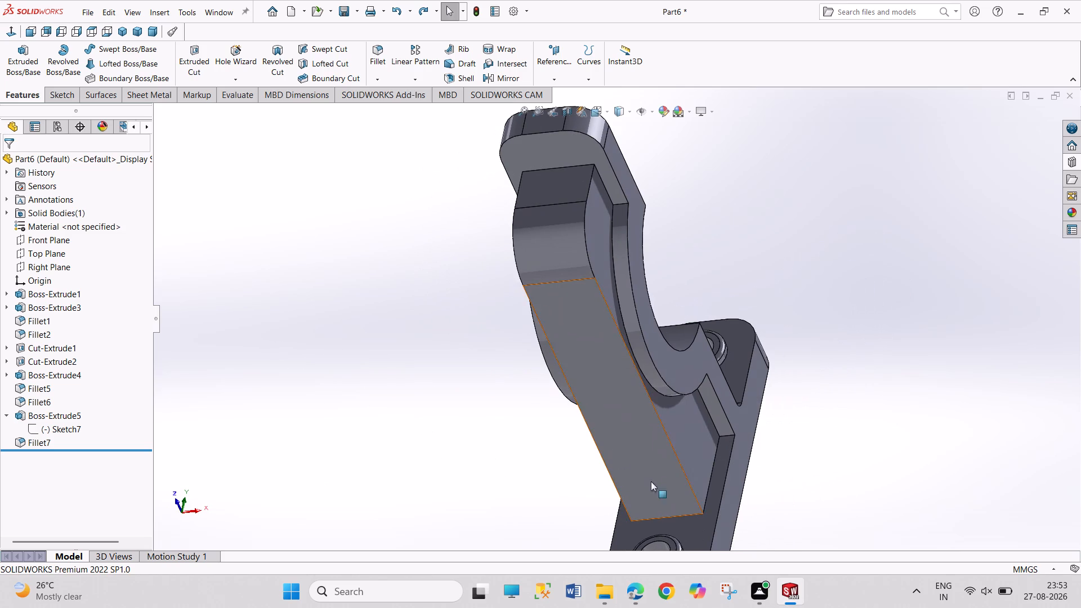
click(686, 515)
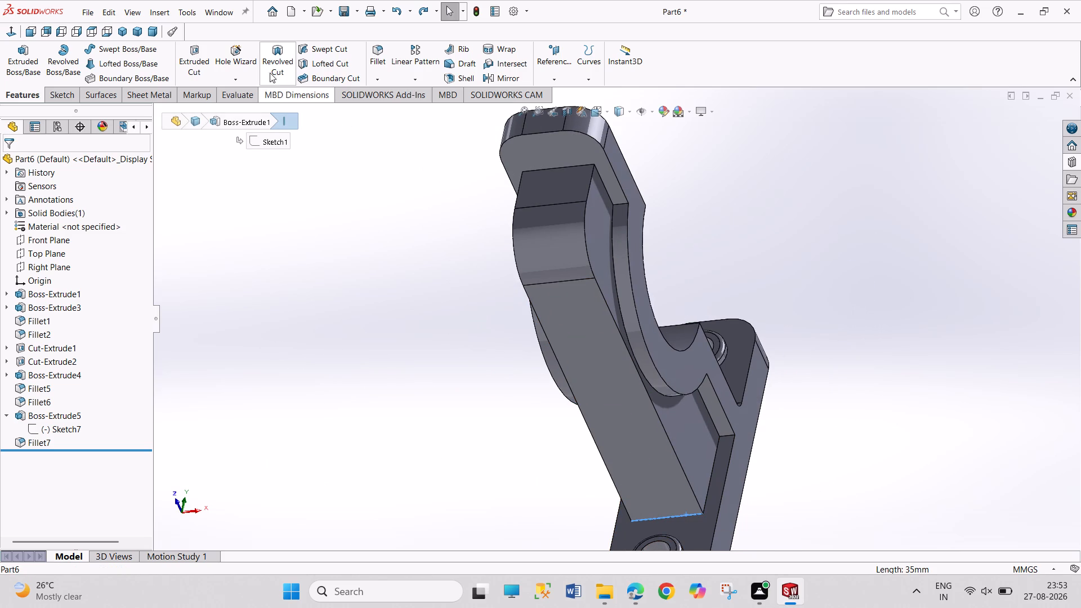
click(381, 55)
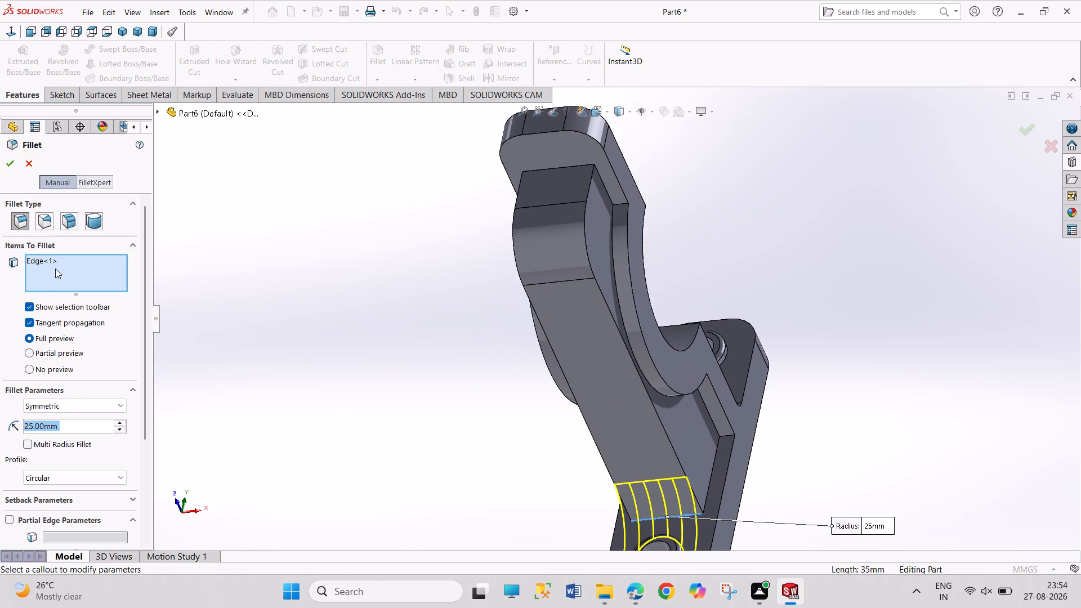
key(5)
key(Return)
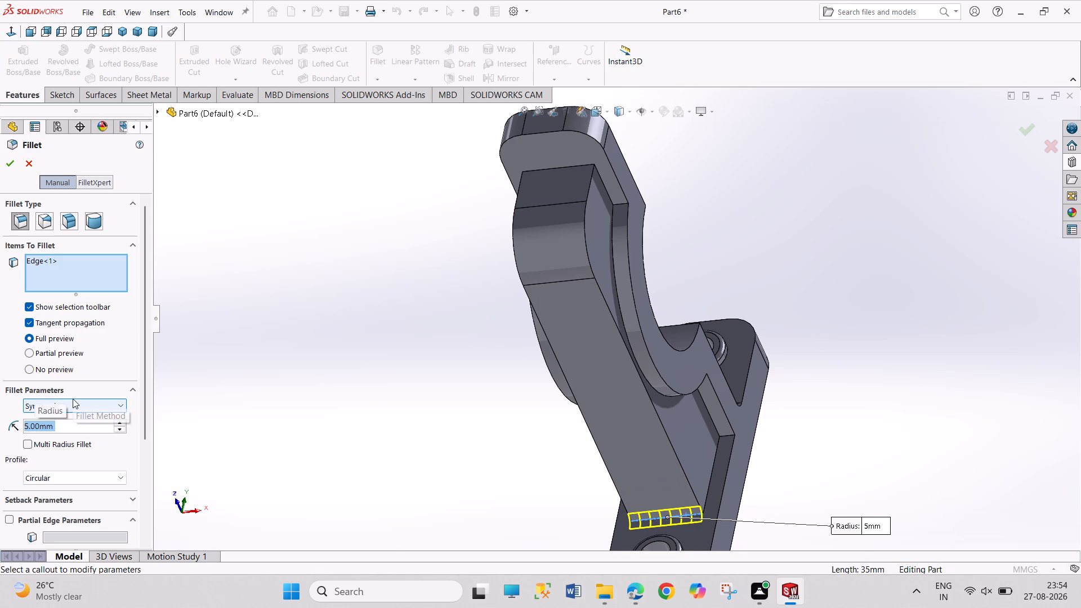
click(15, 162)
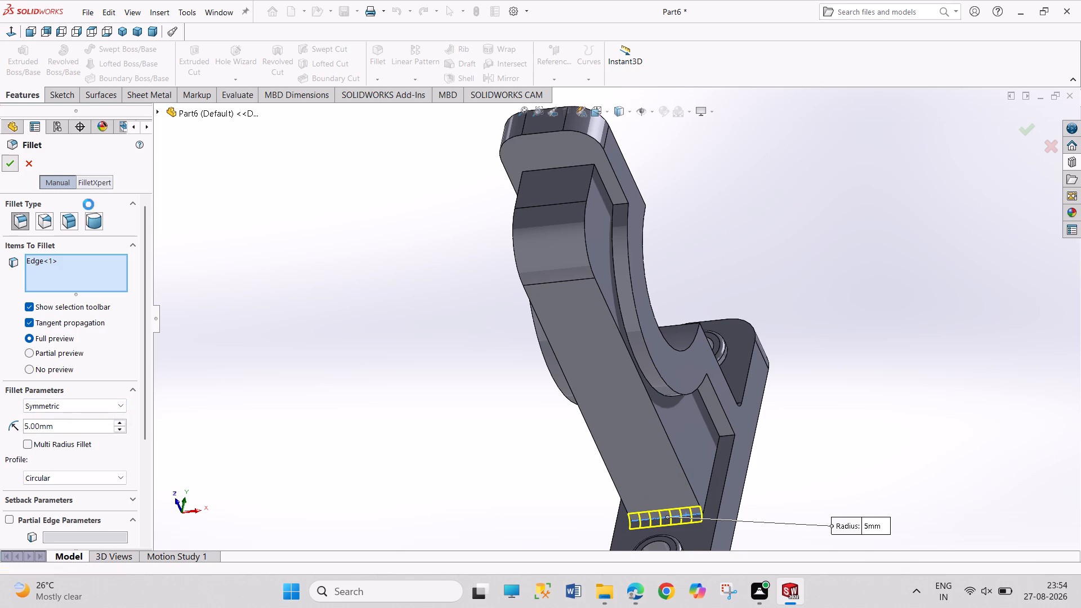
middle_drag(211, 228, 141, 397)
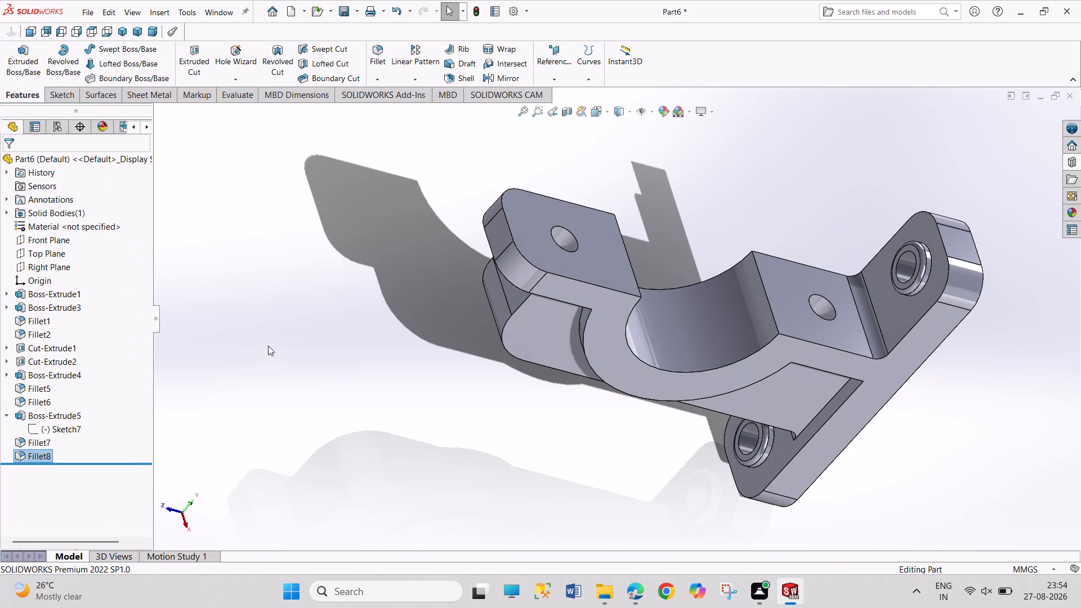
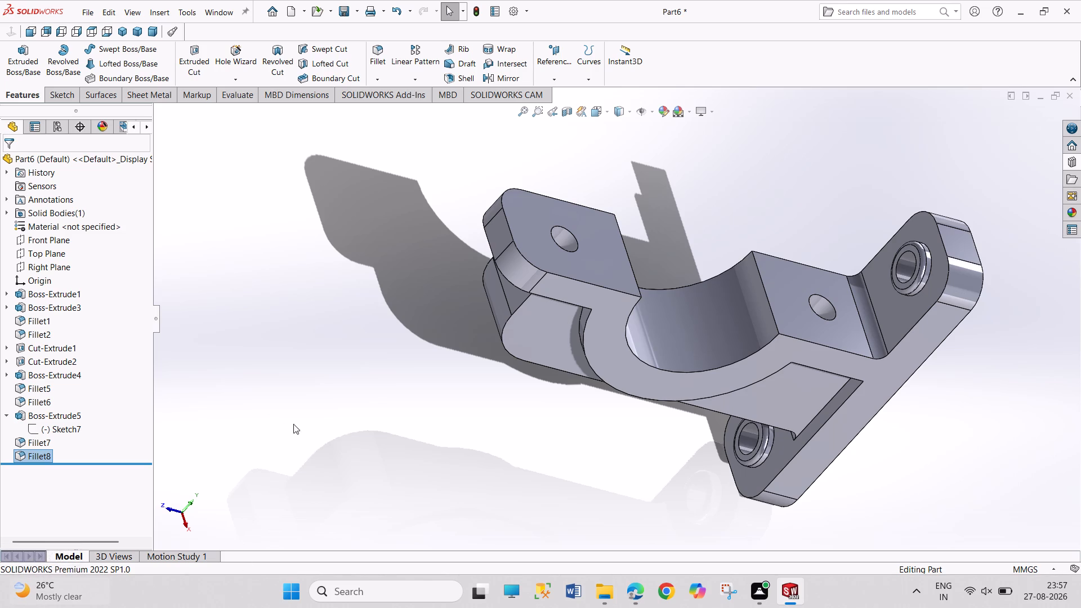
Examine the finished bracket from several angles, including the underside and support web, and return to the isometric view.
middle_drag(426, 491, 444, 356)
middle_drag(380, 386, 399, 411)
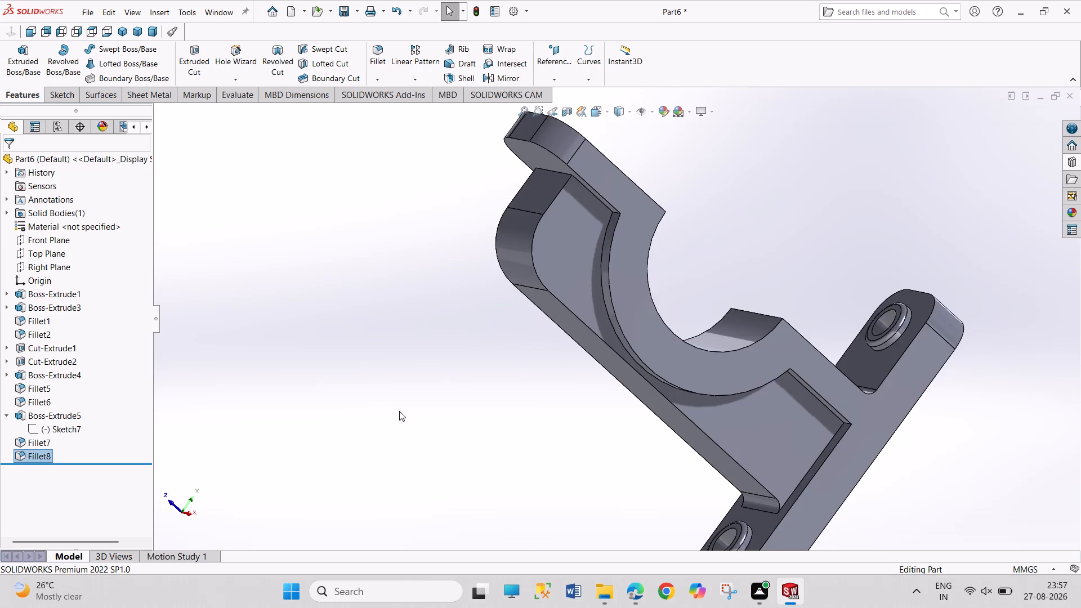
middle_drag(399, 411, 434, 484)
middle_drag(737, 346, 635, 306)
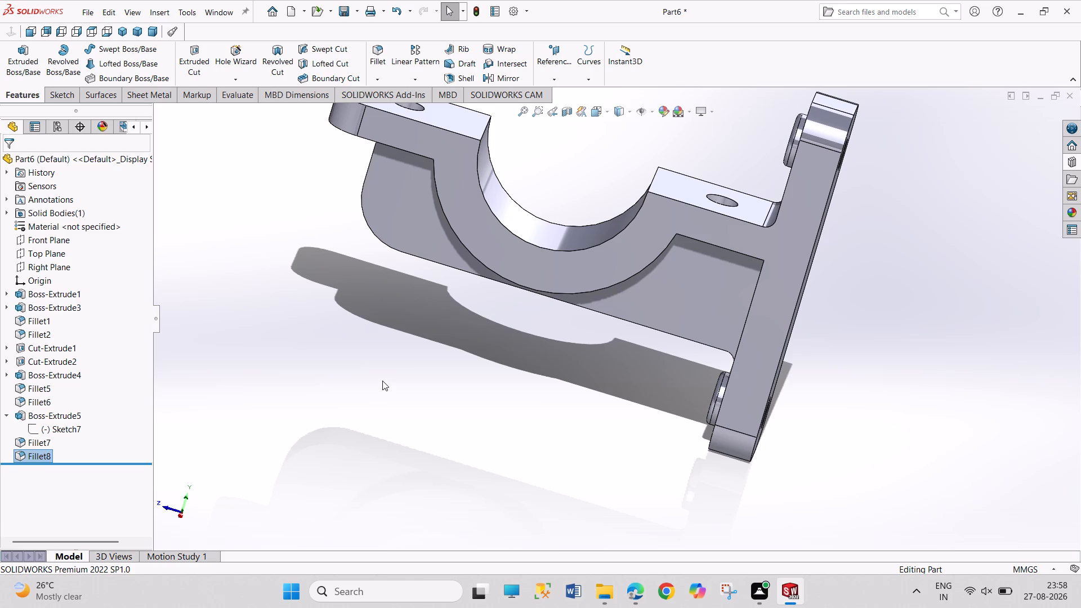
click(122, 34)
drag(286, 224, 377, 350)
drag(314, 266, 342, 314)
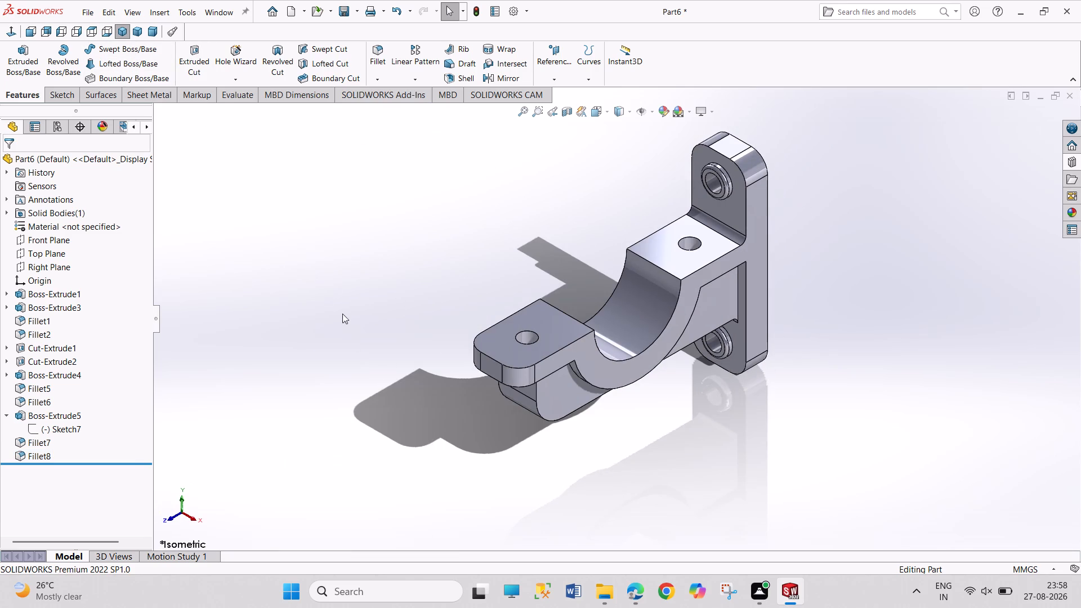
drag(342, 314, 386, 369)
drag(347, 296, 370, 366)
Start saving the part and change the destination to the FUJI folder inside ASSEMBLY1111.
key(ctrl+s)
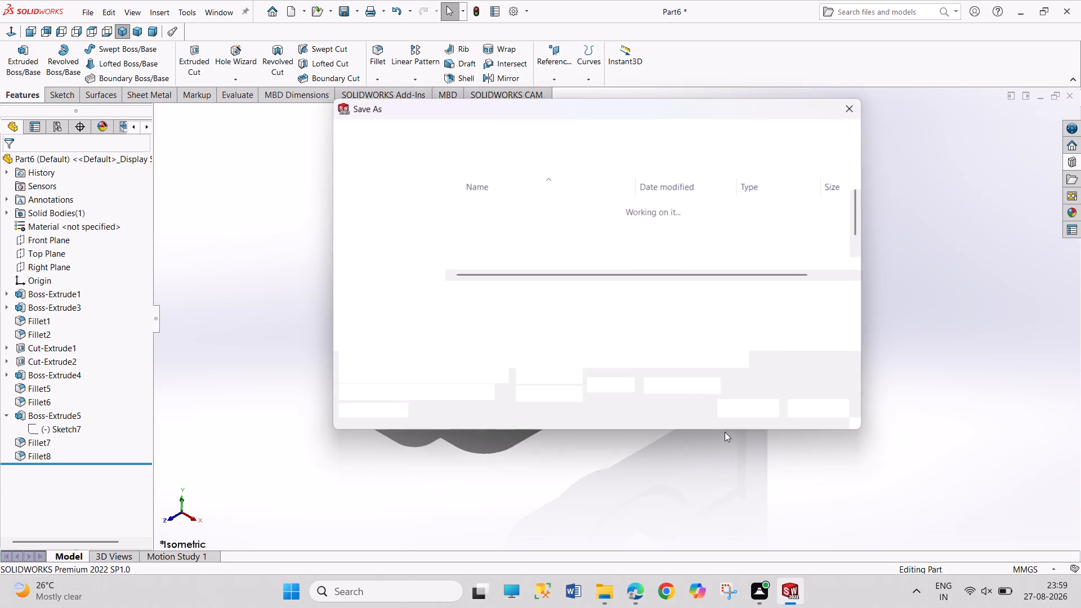
key(p)
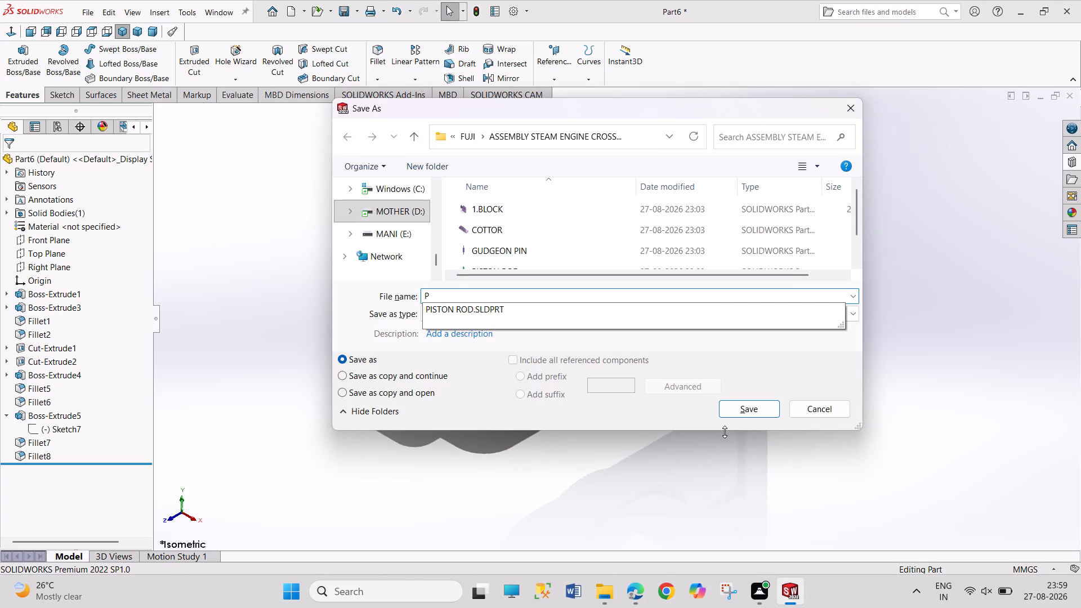
click(463, 135)
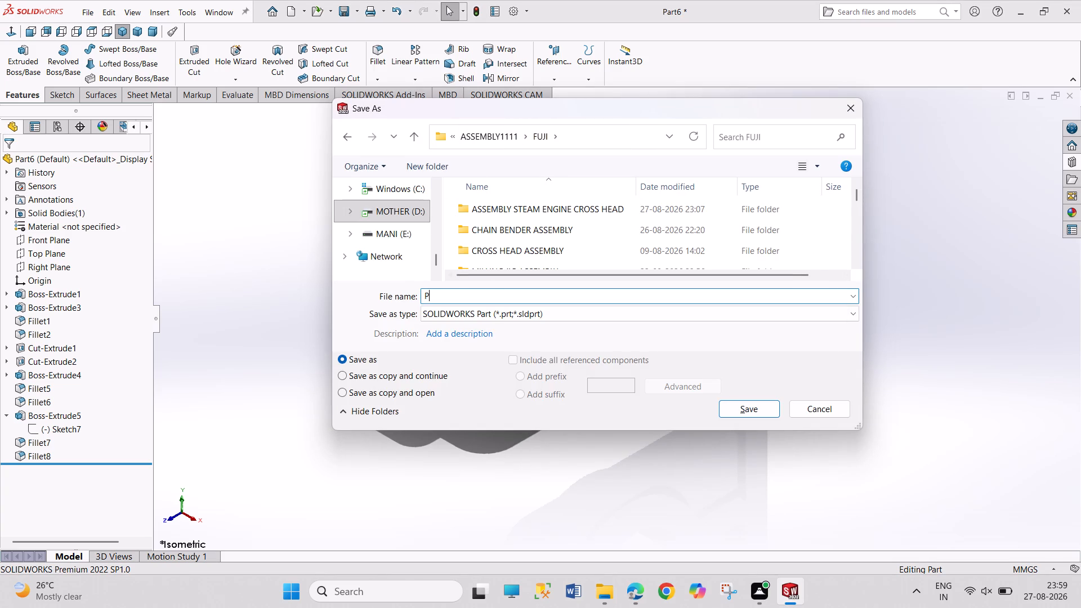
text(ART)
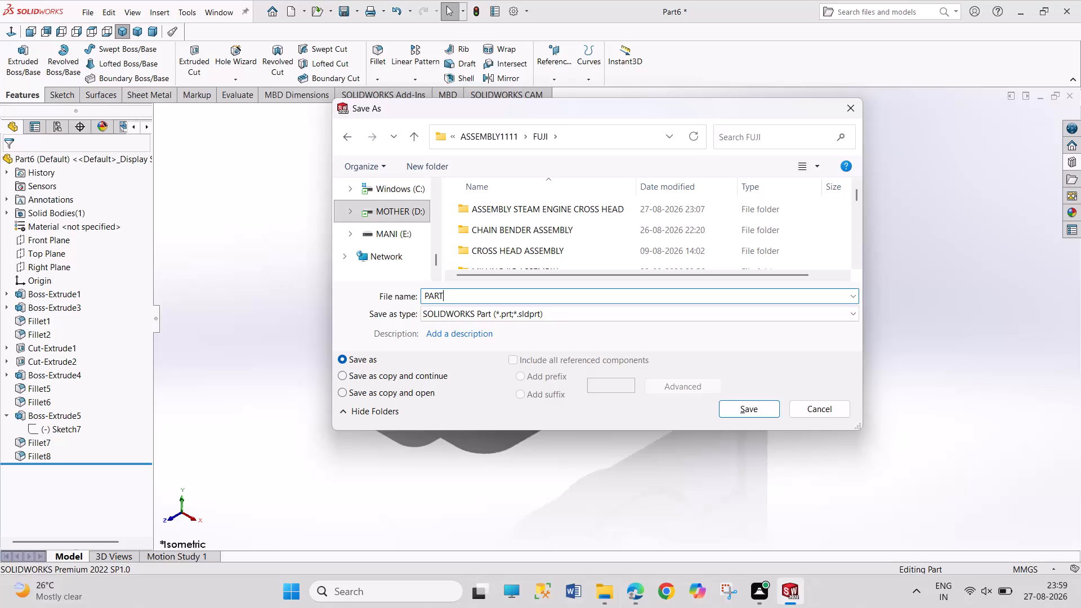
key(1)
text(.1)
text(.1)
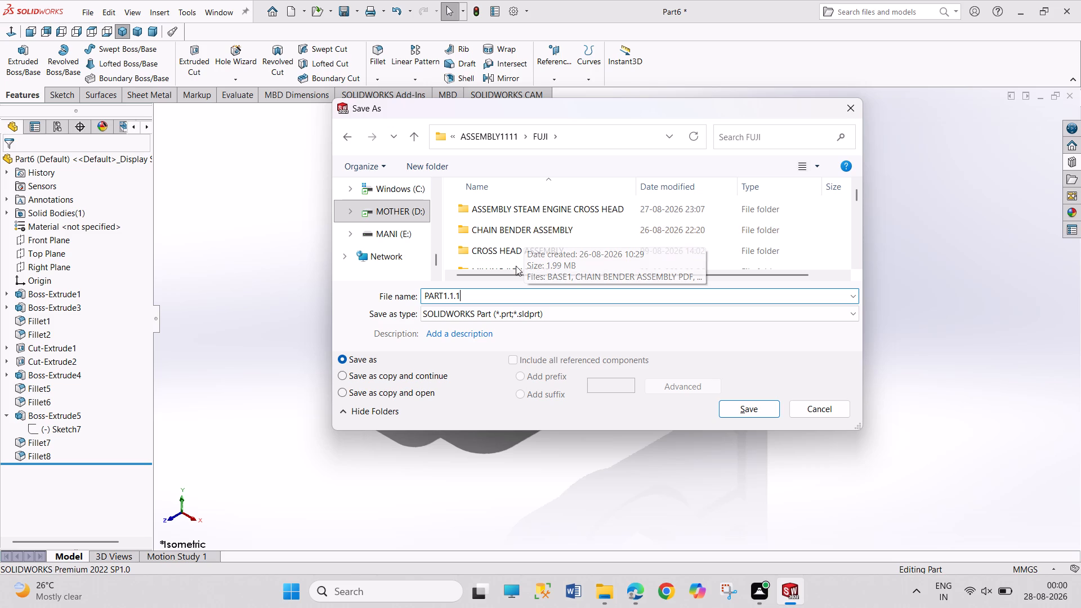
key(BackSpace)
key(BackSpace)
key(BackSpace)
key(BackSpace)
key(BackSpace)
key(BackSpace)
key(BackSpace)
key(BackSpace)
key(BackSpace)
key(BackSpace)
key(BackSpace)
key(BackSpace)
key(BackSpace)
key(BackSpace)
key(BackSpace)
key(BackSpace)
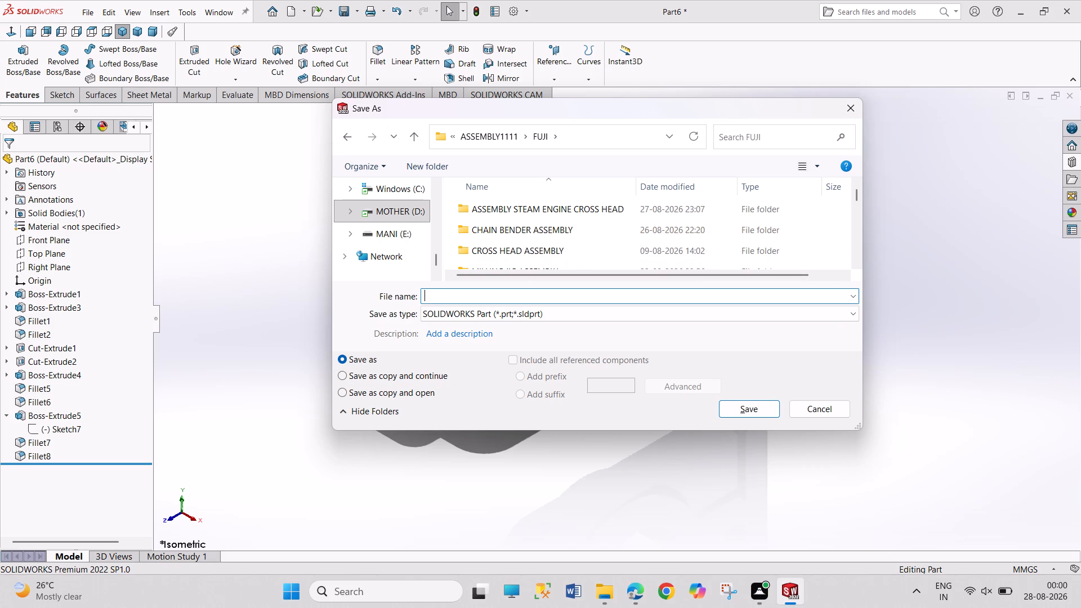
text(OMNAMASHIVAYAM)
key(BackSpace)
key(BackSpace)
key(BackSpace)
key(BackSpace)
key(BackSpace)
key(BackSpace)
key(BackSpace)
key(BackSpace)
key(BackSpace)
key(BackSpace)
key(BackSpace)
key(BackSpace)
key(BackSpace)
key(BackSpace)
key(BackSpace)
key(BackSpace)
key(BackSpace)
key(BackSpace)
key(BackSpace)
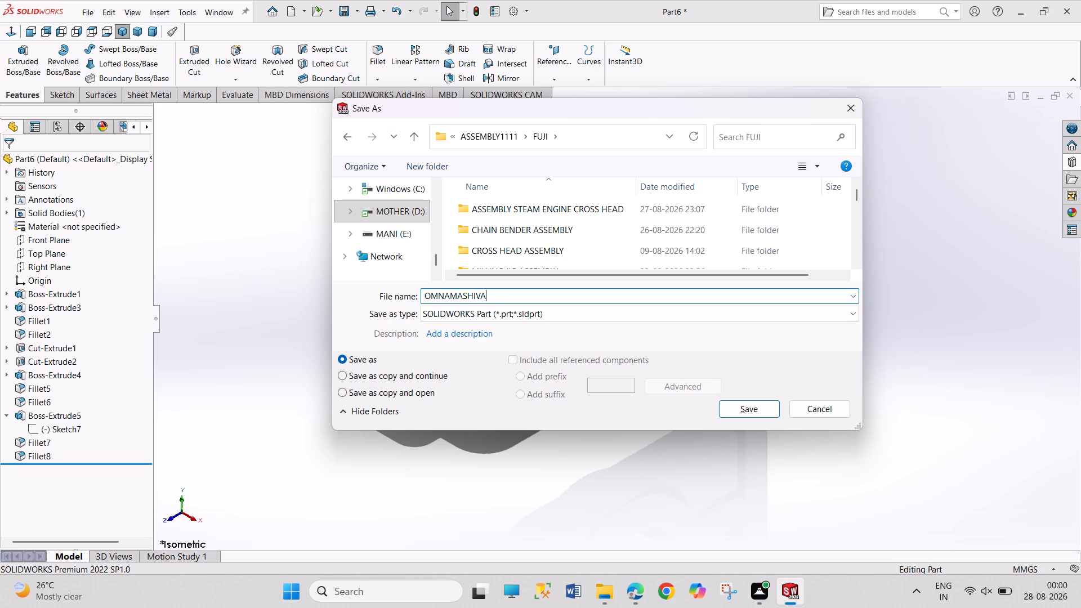
Name the part file PART MODEL and save it as a SOLIDWORKS part in the FUJI folder.
text(PAT)
key(BackSpace)
text(RT)
key(space)
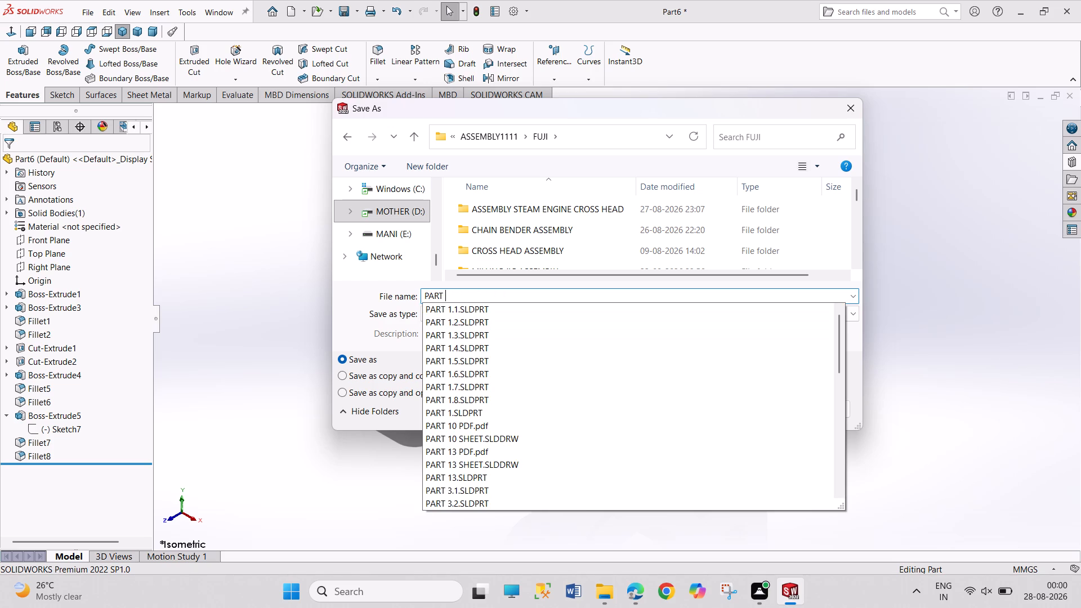
text(MODEL)
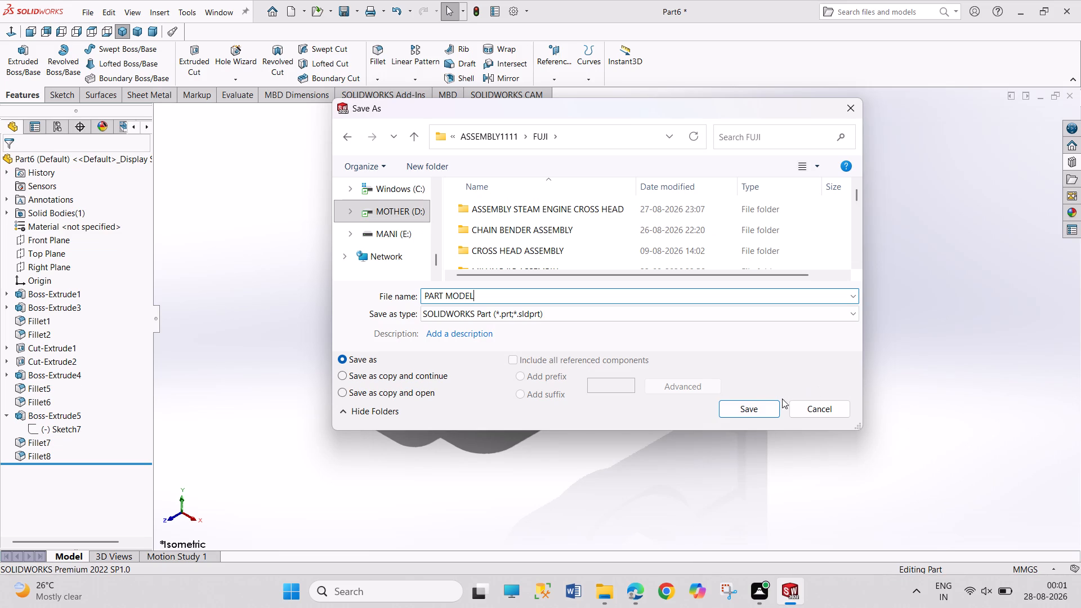
click(762, 409)
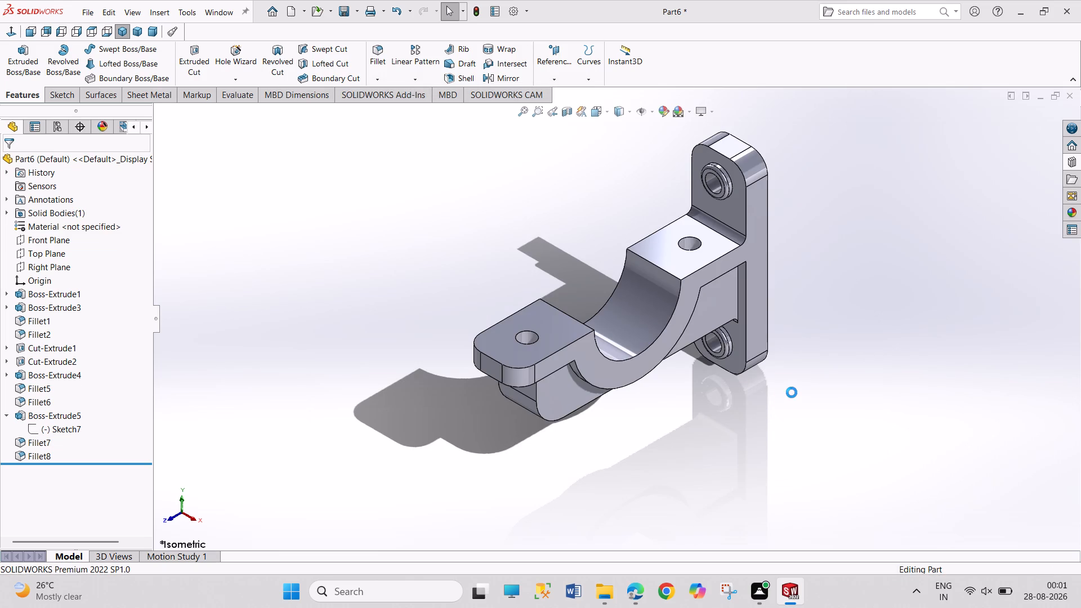
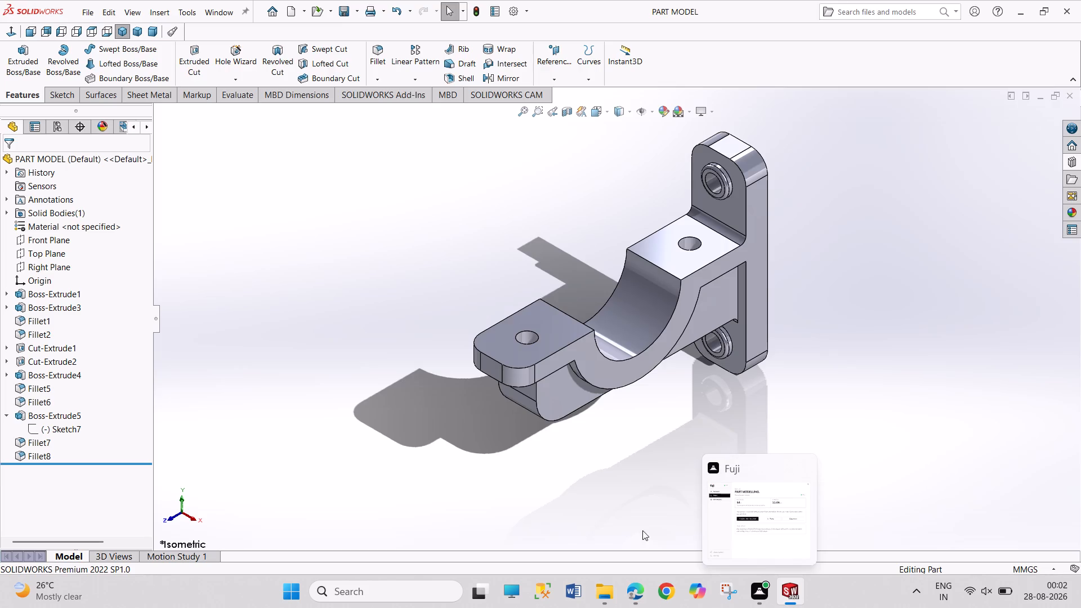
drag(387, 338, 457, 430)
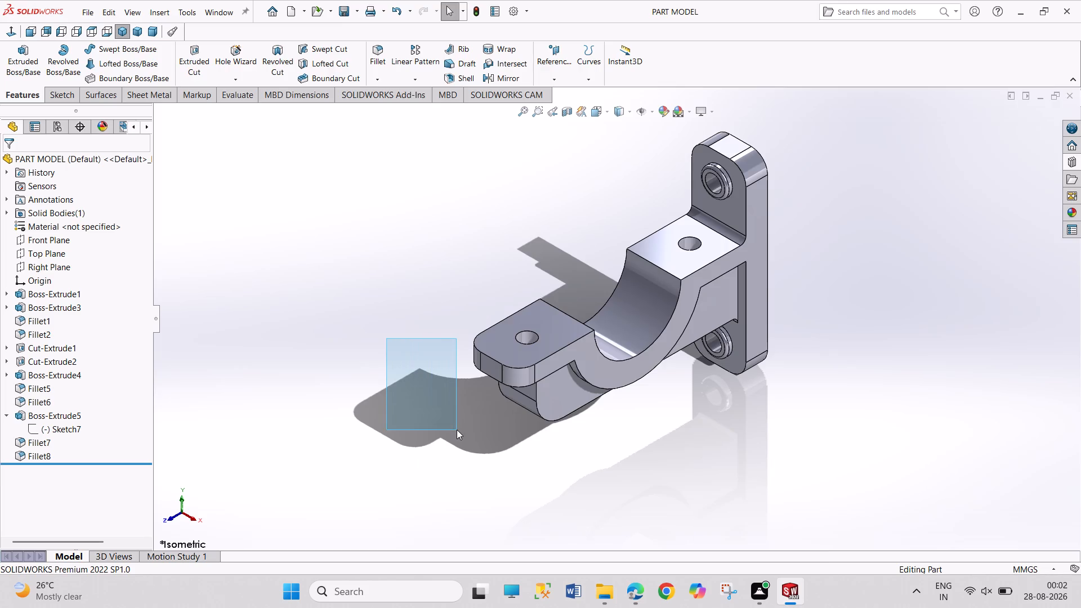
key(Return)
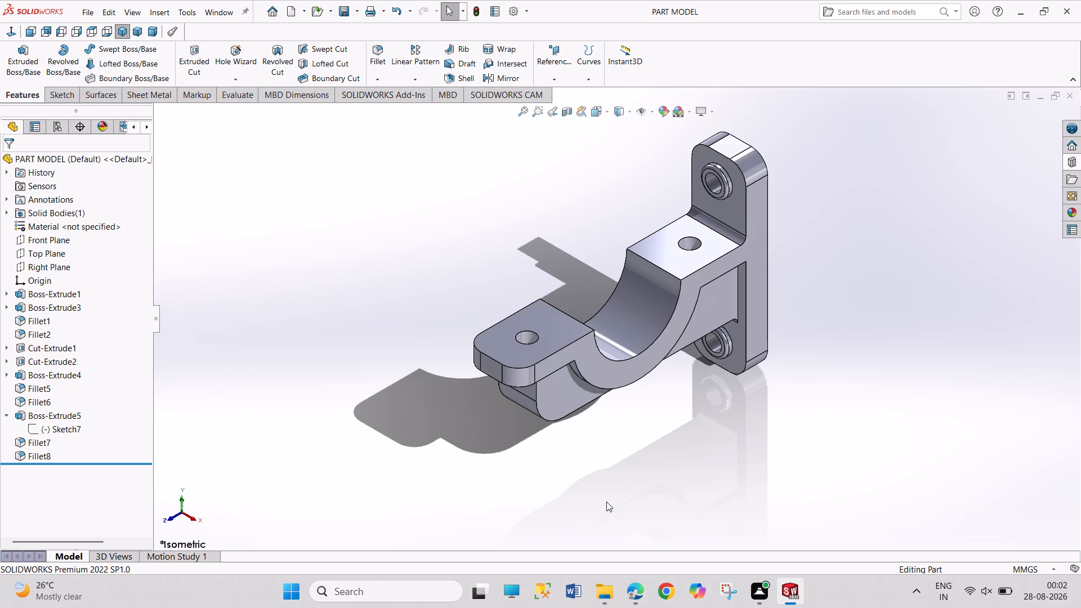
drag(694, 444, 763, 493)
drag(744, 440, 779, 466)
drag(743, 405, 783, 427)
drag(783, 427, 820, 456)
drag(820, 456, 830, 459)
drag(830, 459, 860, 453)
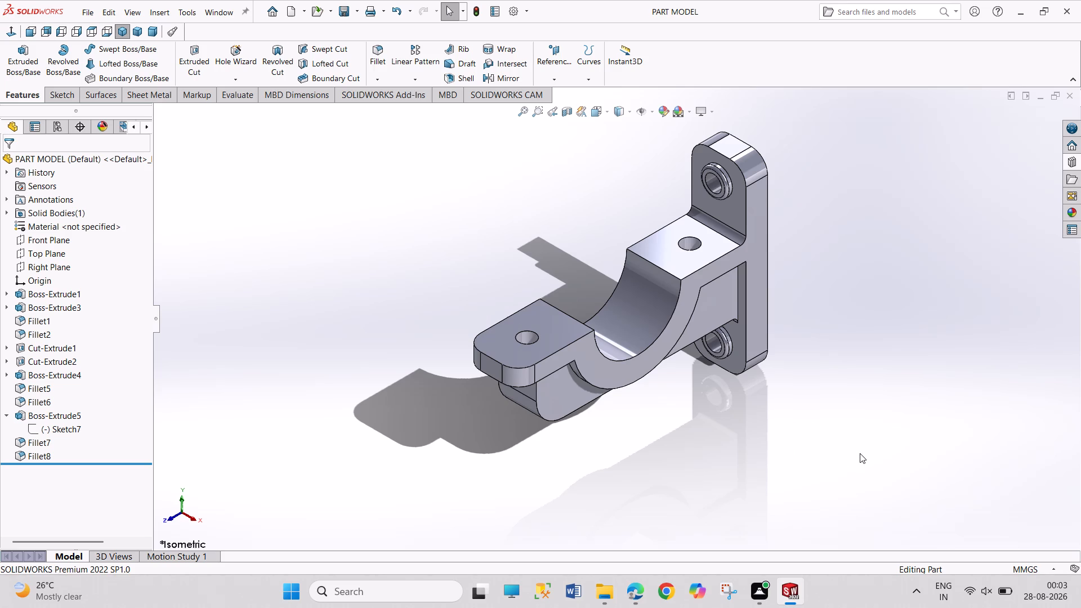
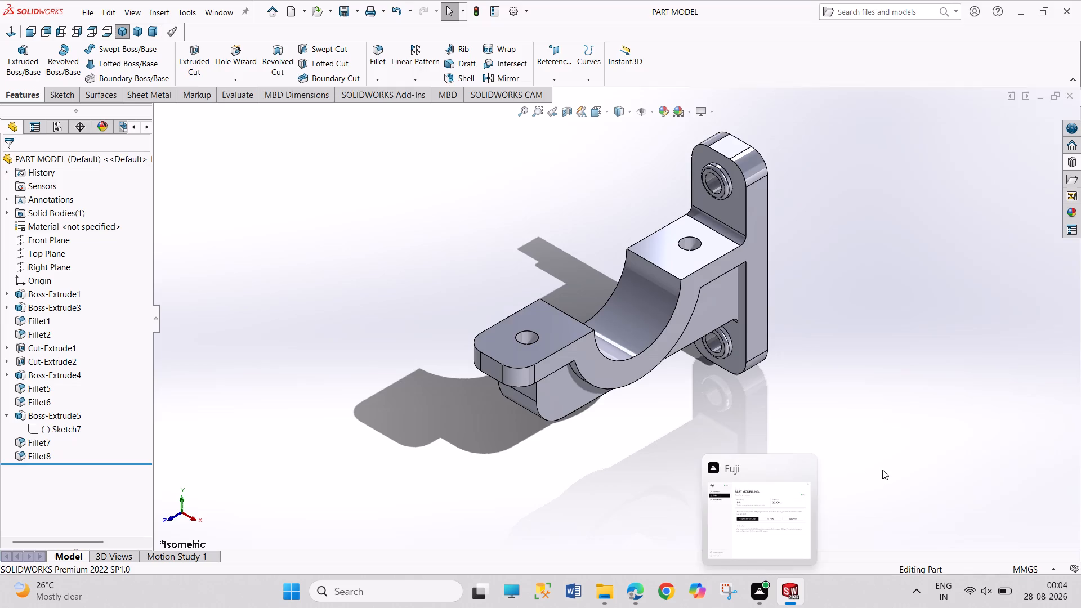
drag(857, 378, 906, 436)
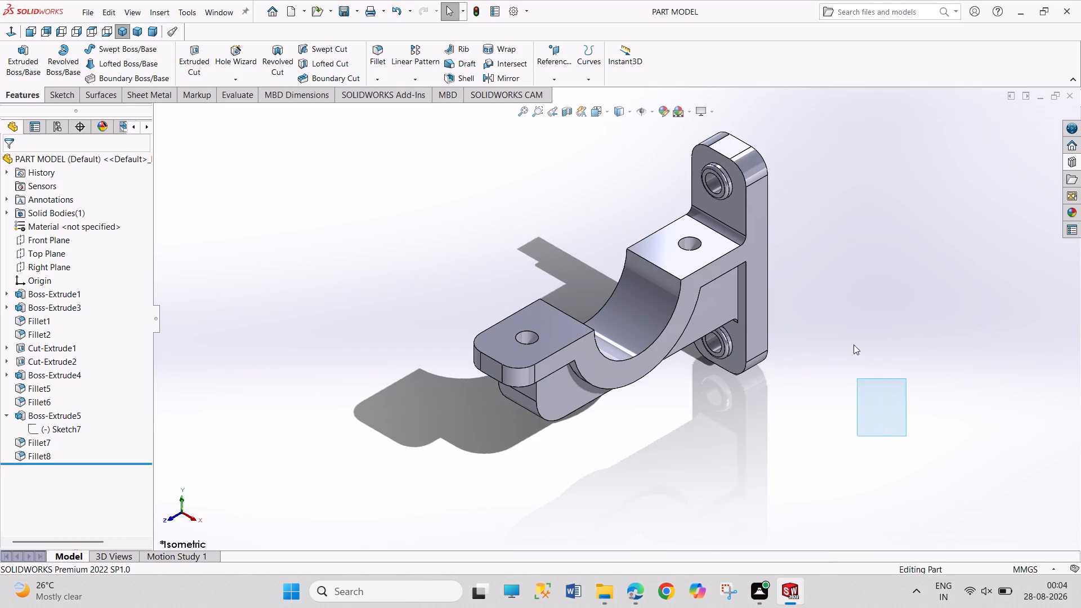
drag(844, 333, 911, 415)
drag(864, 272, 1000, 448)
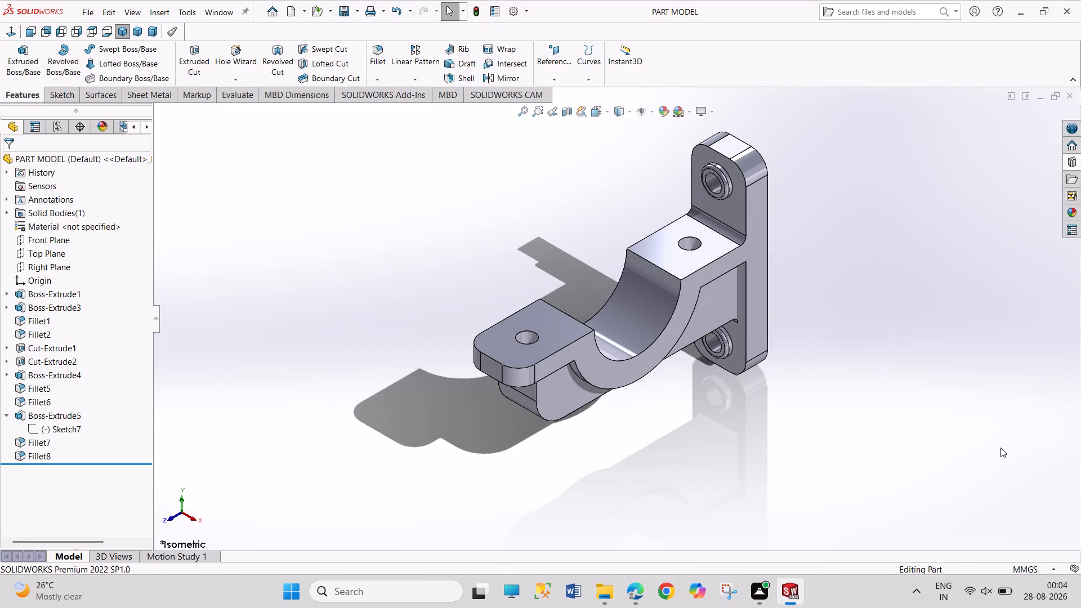
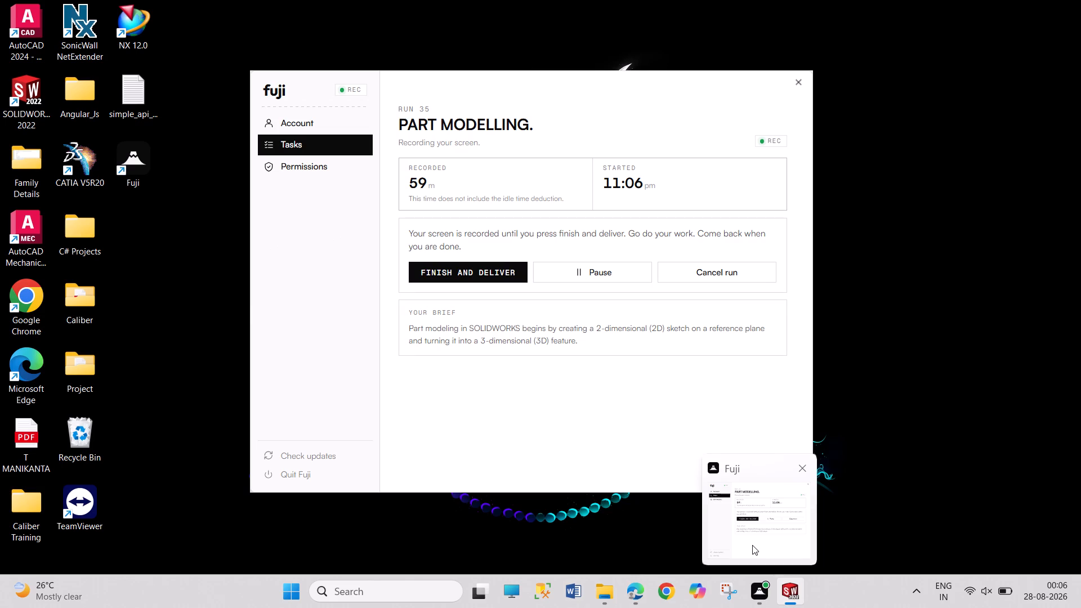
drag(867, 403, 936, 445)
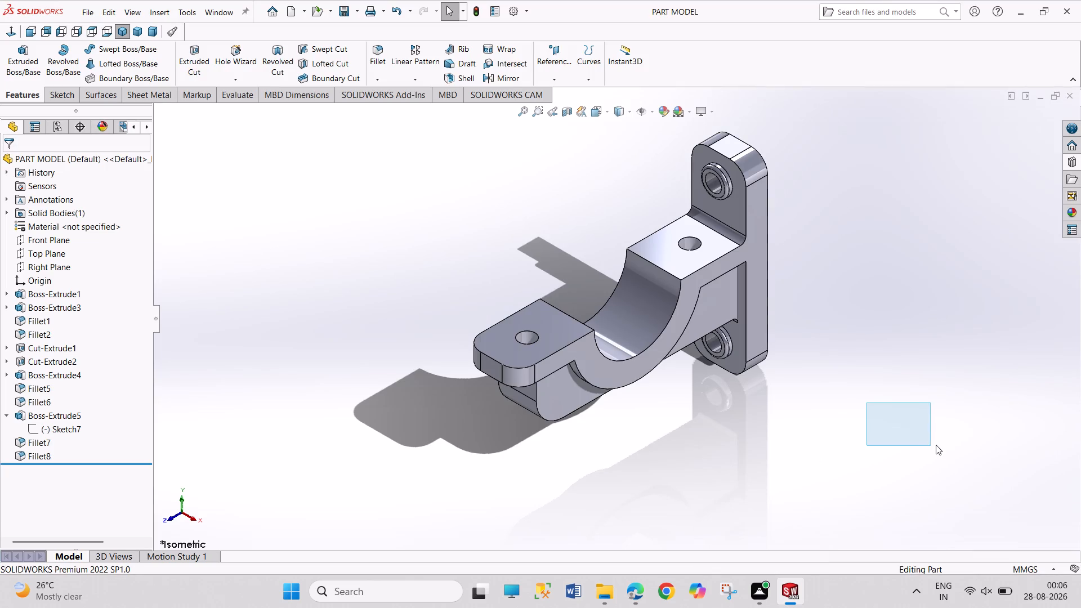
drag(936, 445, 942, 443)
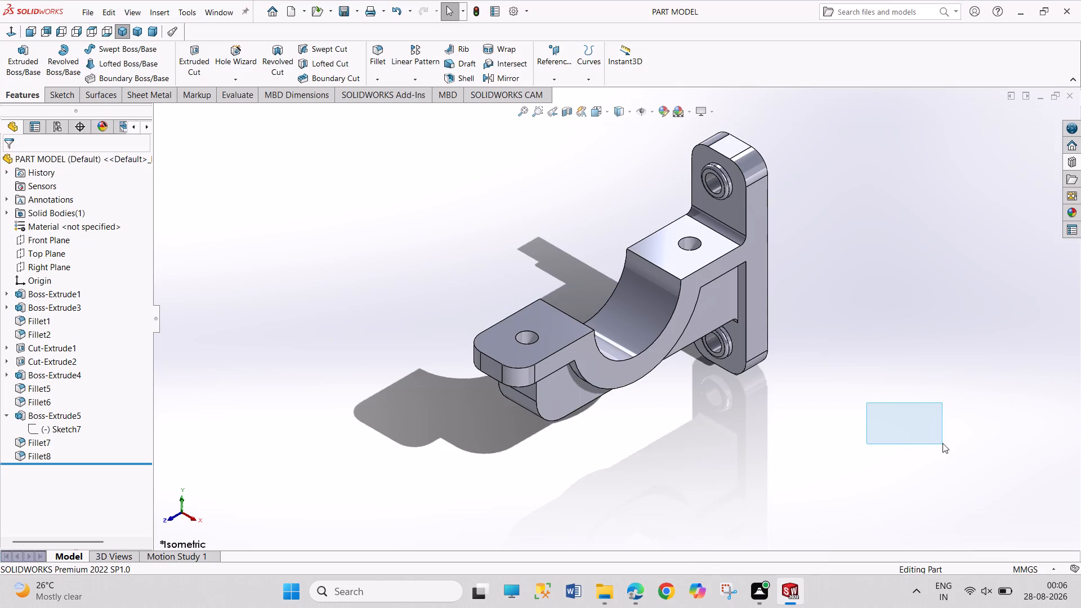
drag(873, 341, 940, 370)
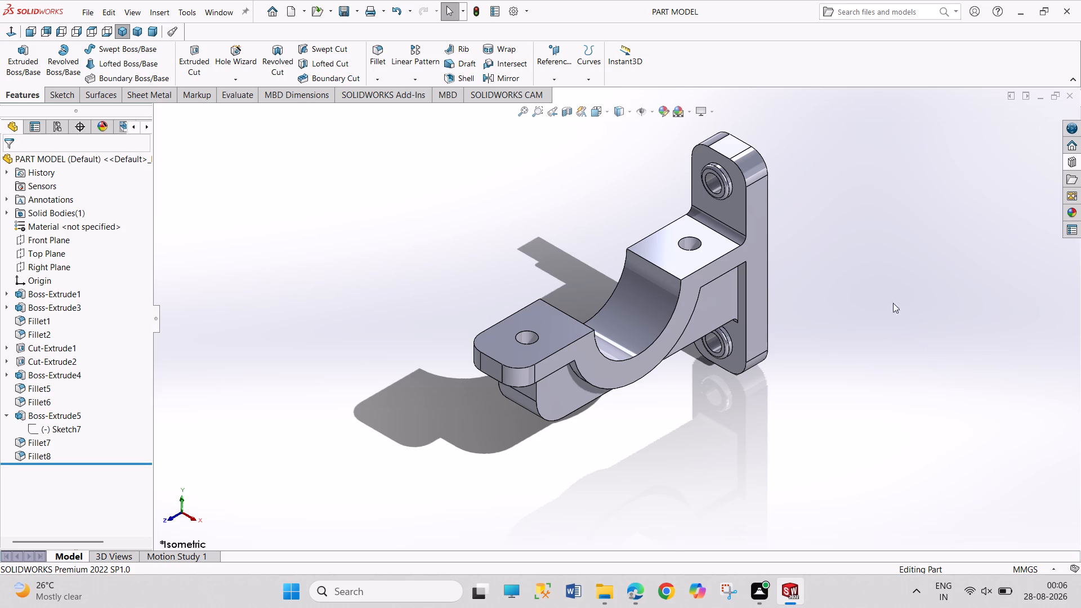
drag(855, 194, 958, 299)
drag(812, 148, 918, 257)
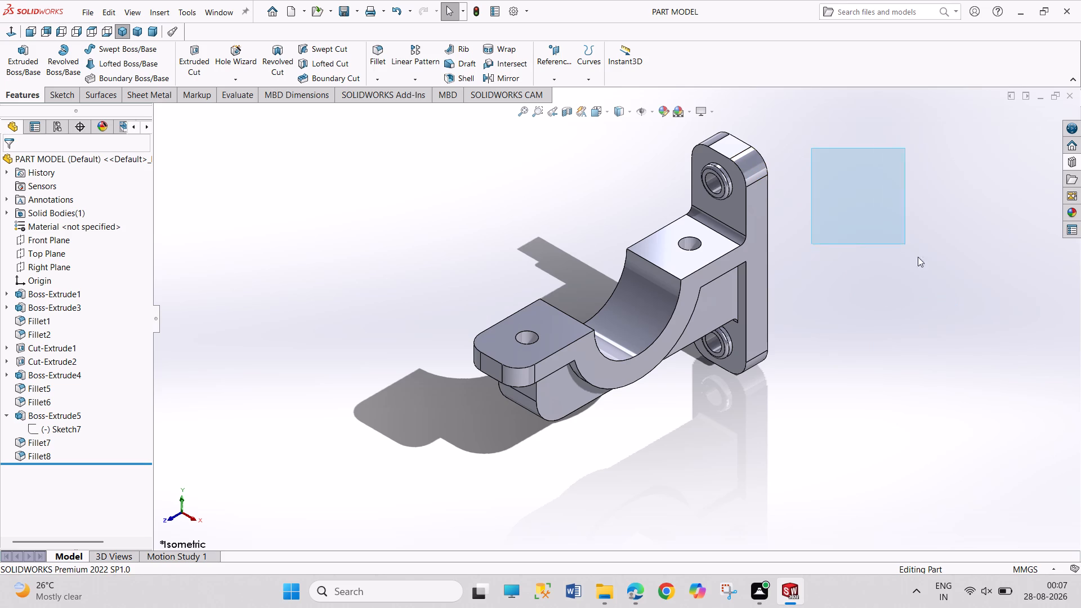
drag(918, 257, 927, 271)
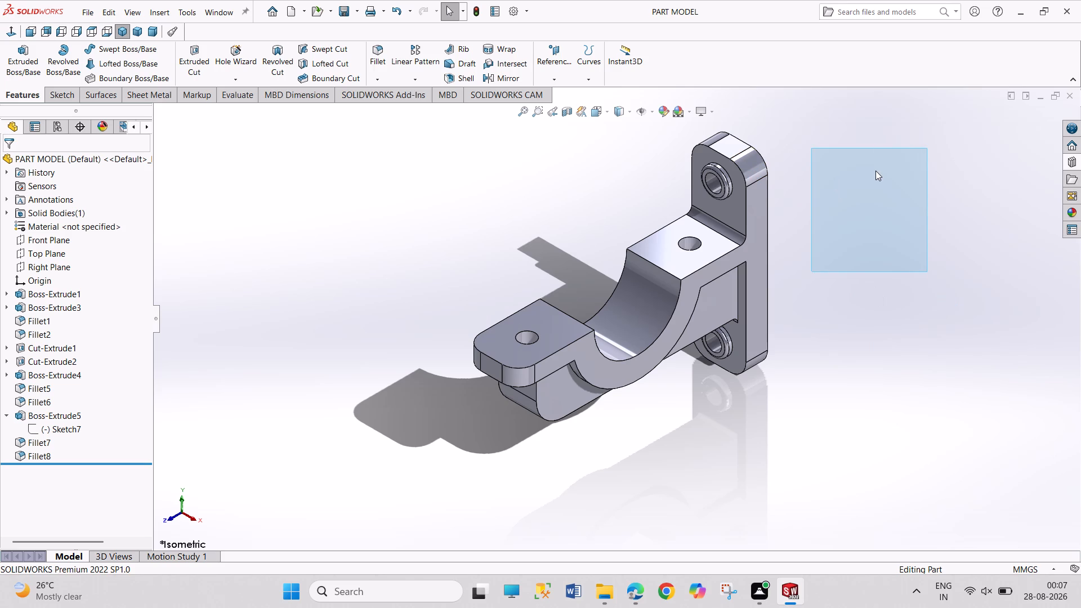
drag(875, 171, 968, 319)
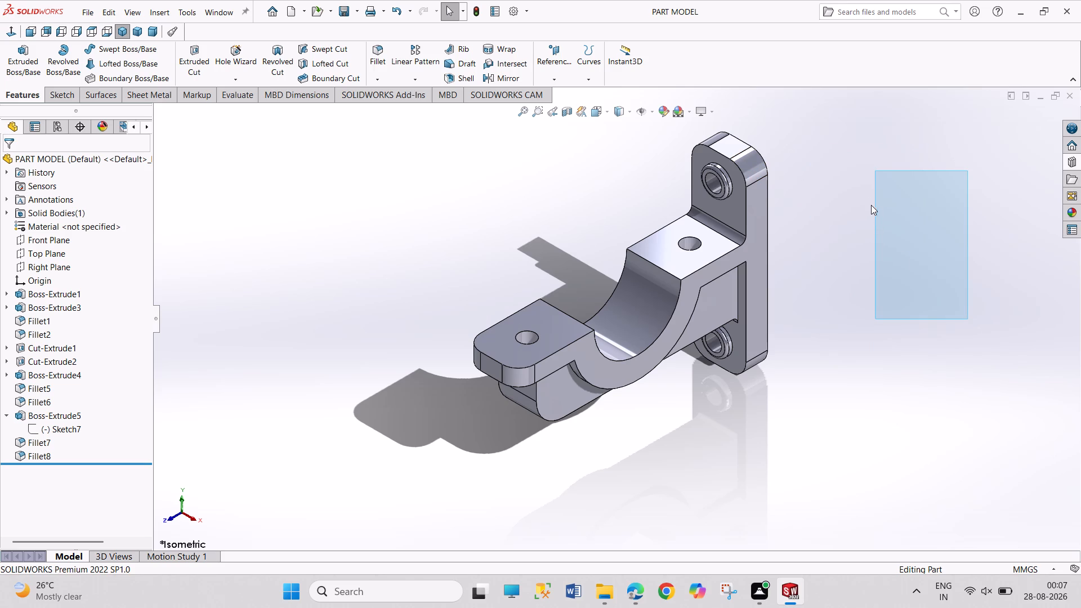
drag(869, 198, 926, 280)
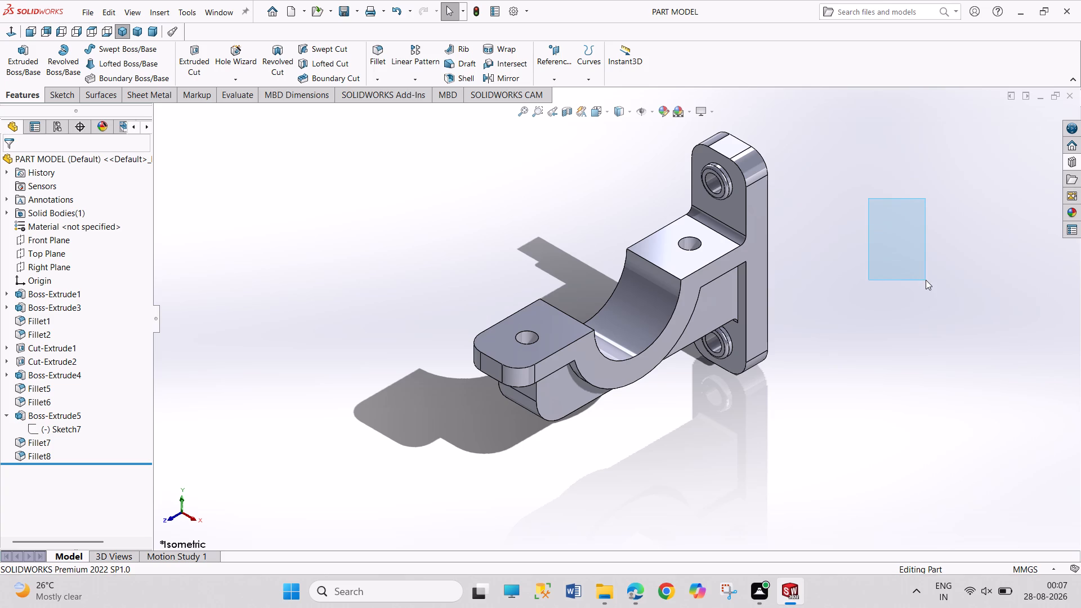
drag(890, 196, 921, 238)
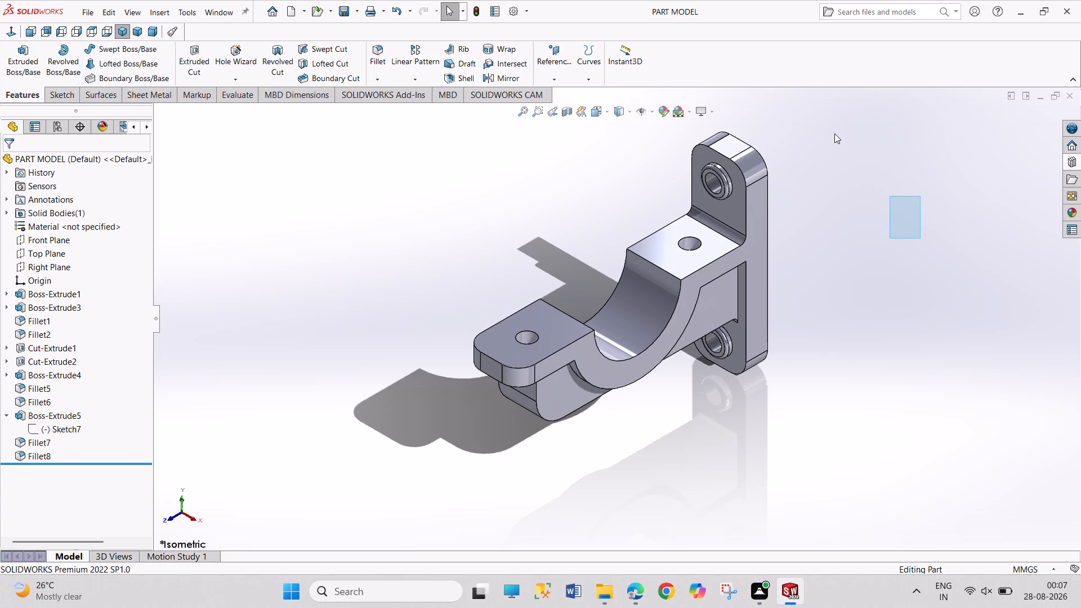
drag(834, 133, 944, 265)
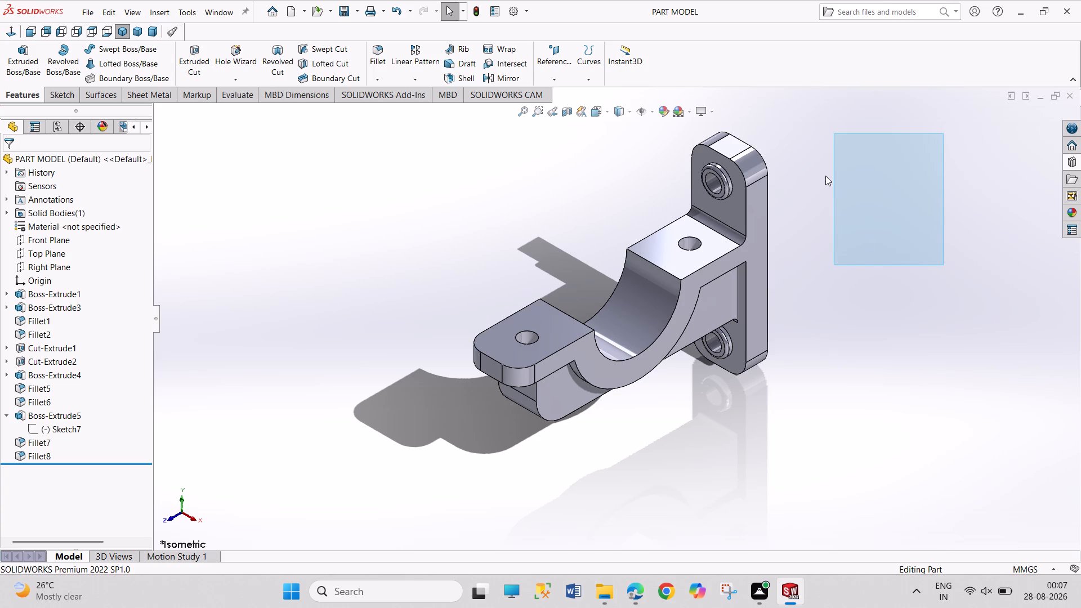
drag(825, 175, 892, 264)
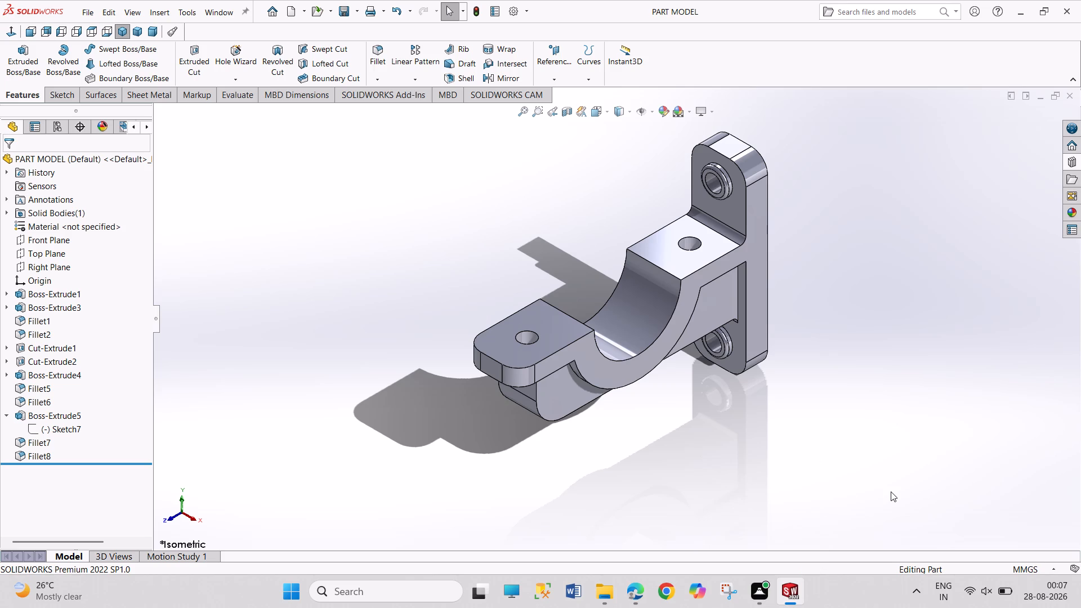
Apply a bright green colour appearance to the whole bracket part, at part level rather than to a single face or feature.
right_click(751, 326)
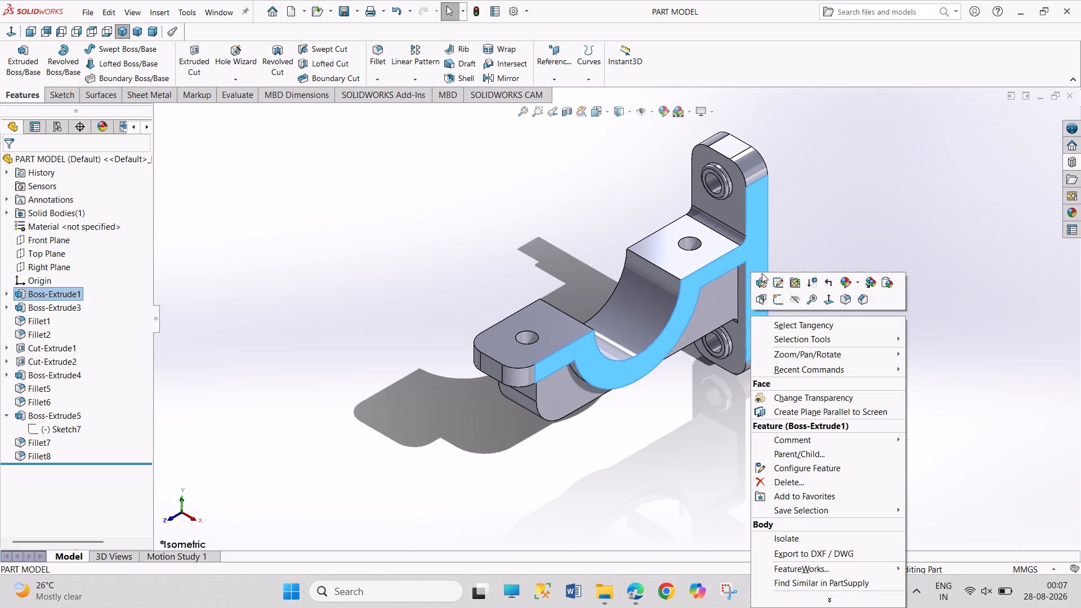
click(846, 288)
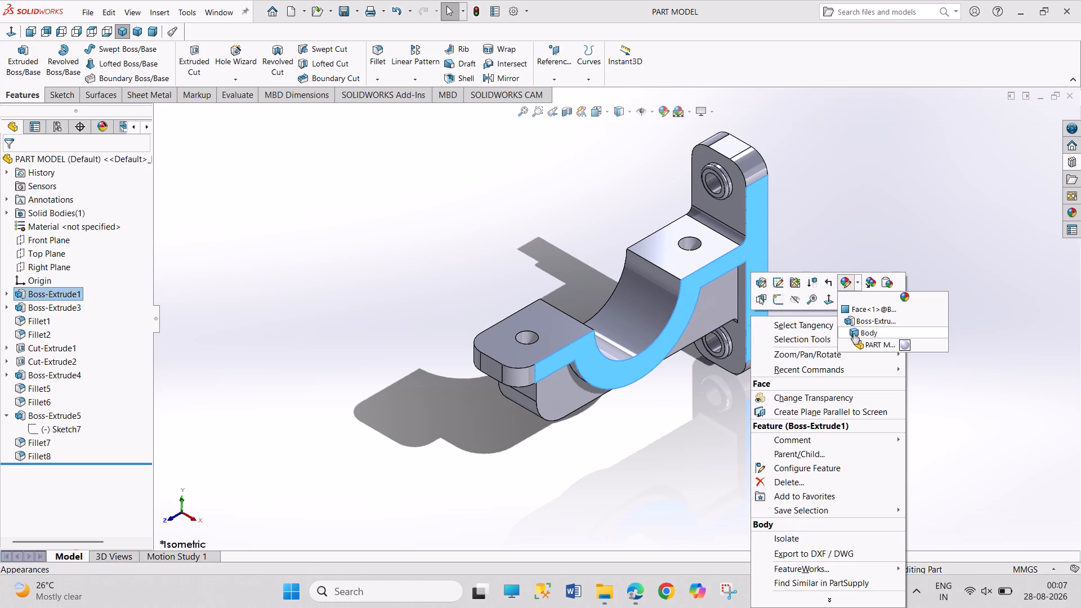
click(847, 341)
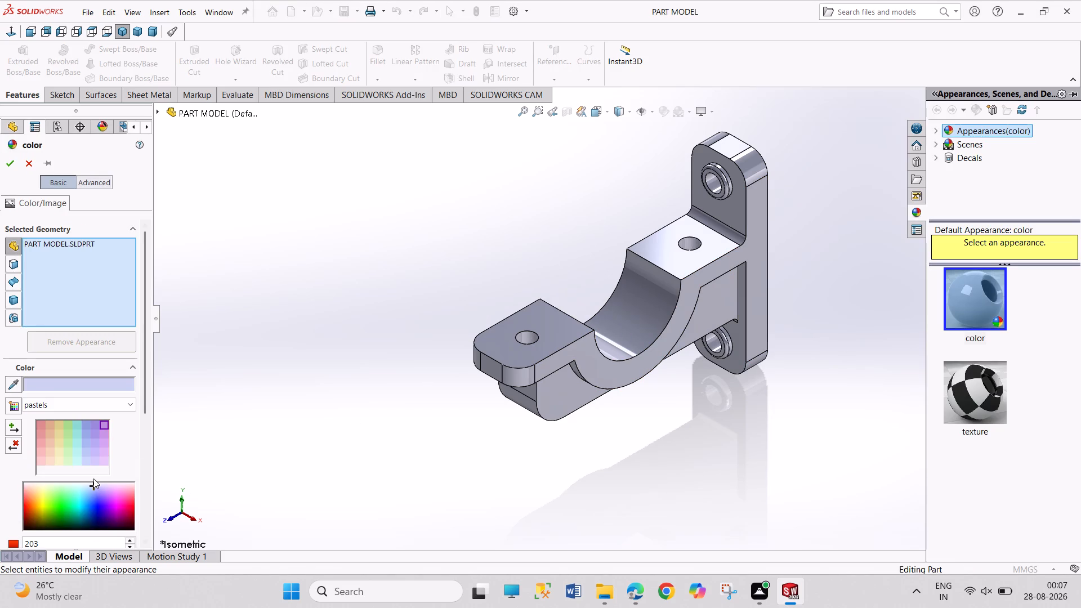
click(64, 500)
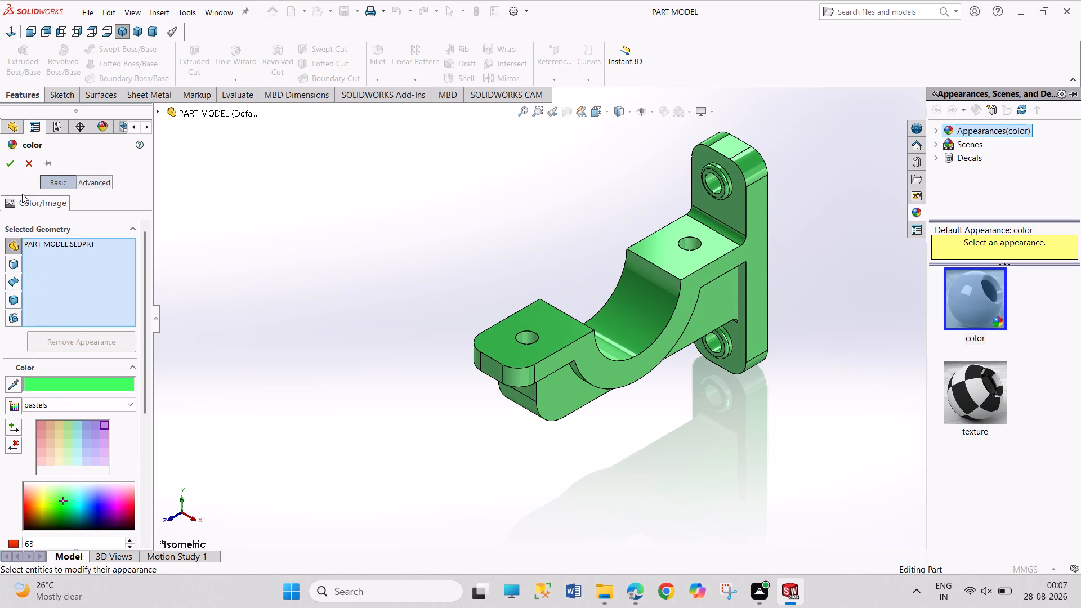
click(8, 157)
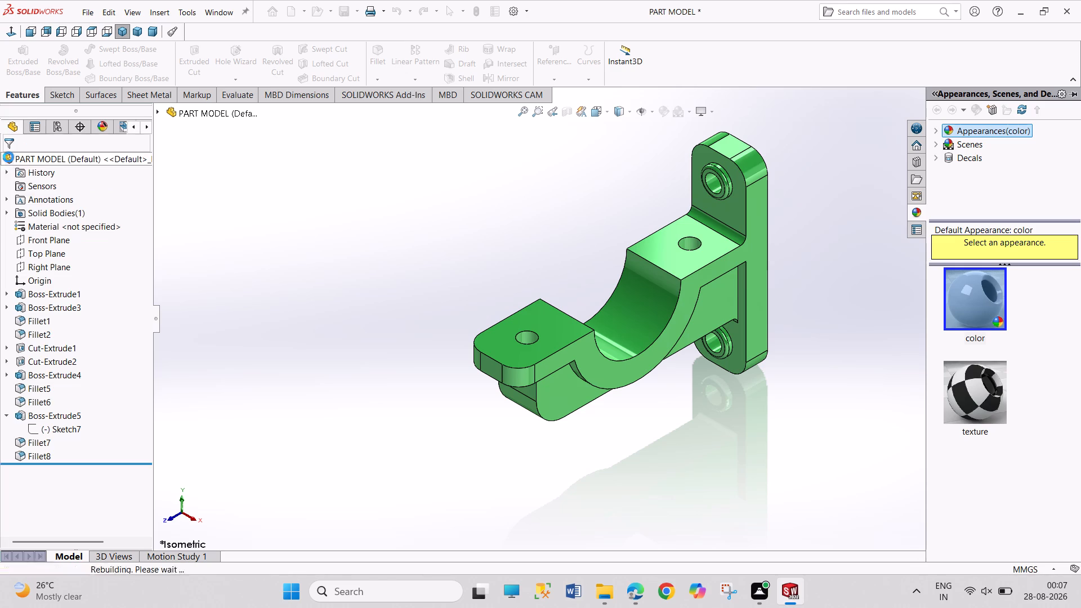
click(287, 240)
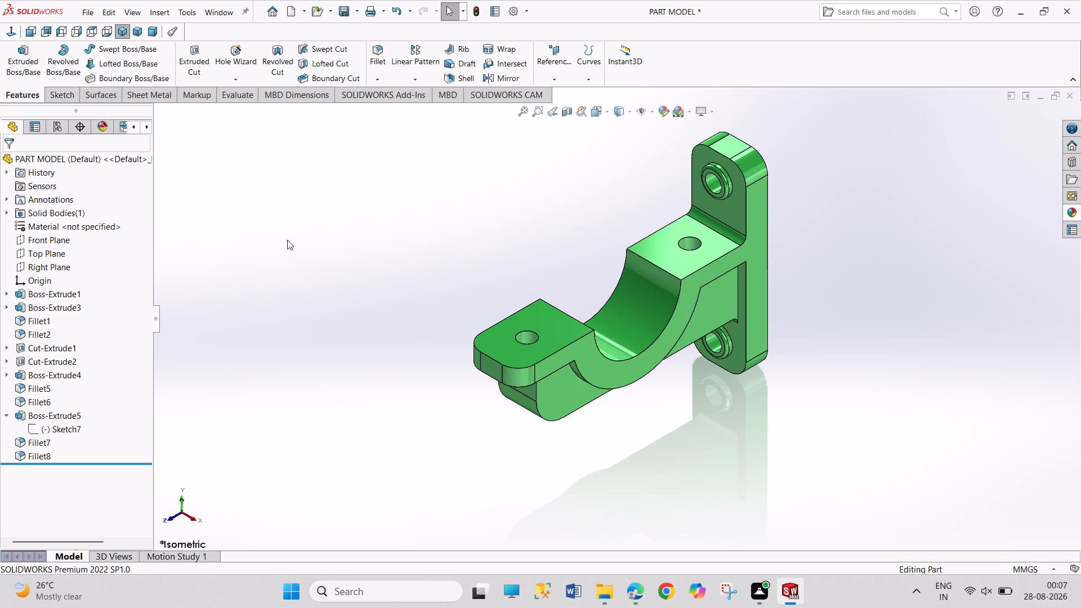
Save the recoloured PART MODEL file.
key(ctrl+s)
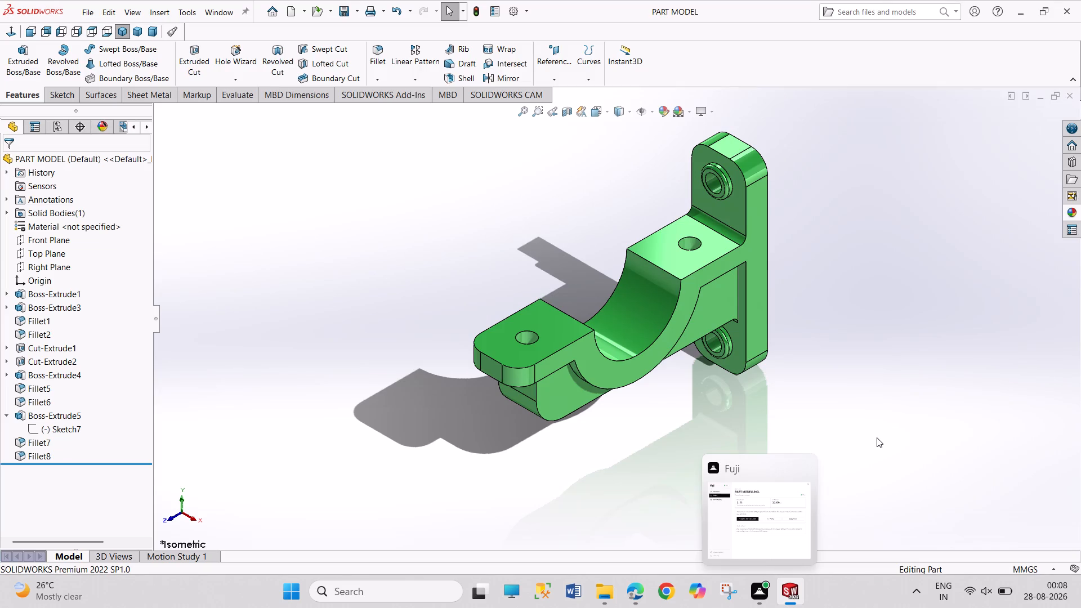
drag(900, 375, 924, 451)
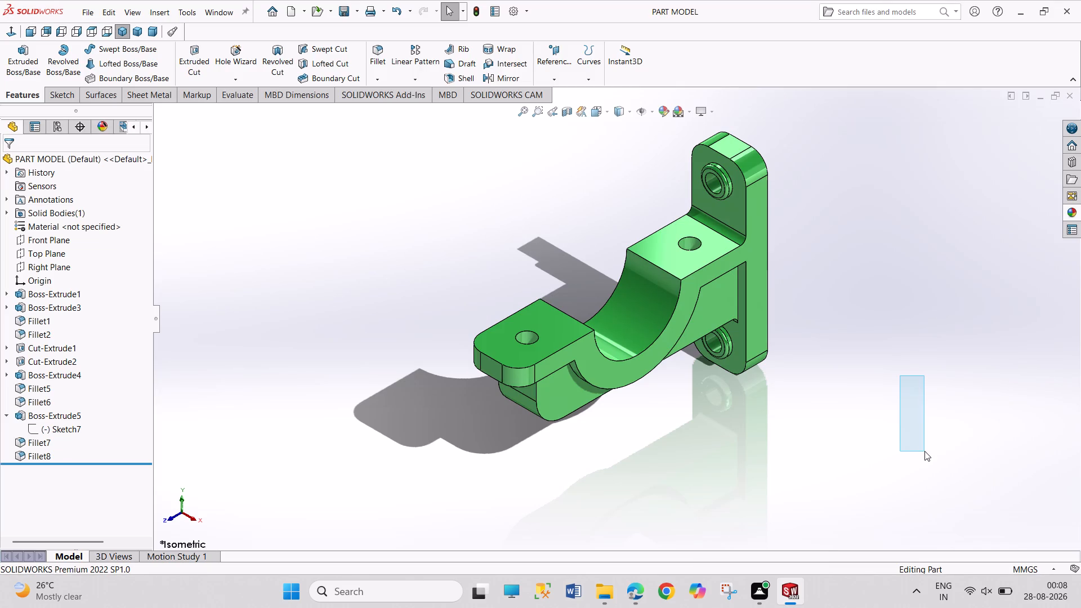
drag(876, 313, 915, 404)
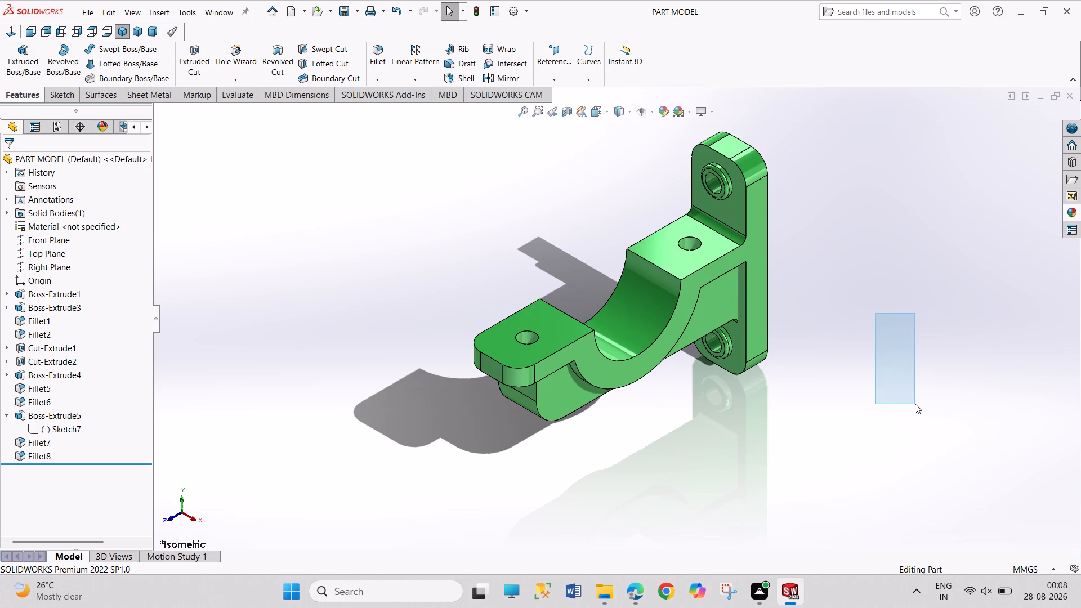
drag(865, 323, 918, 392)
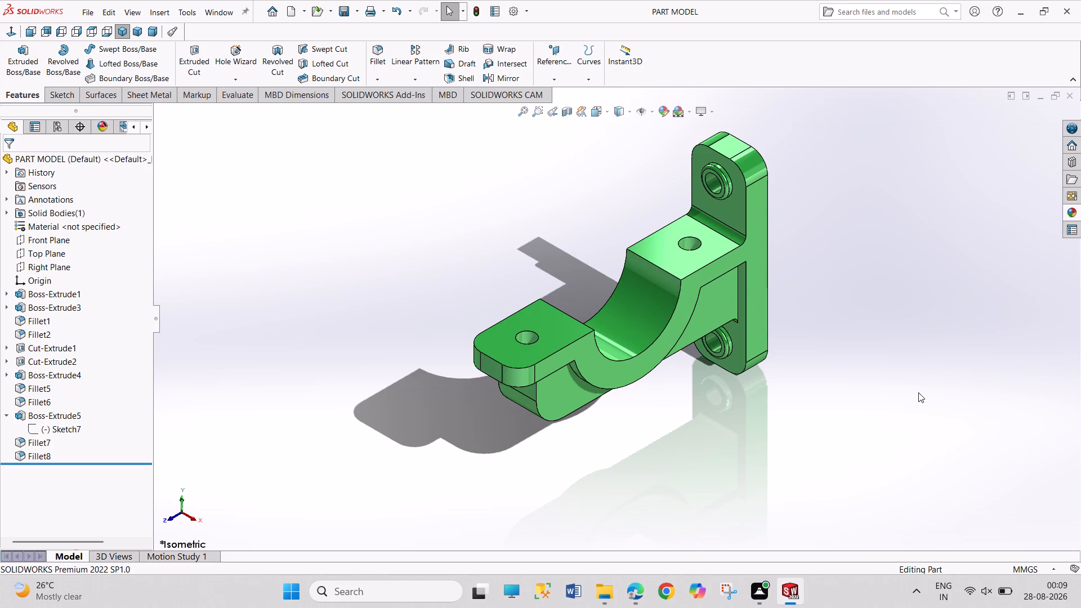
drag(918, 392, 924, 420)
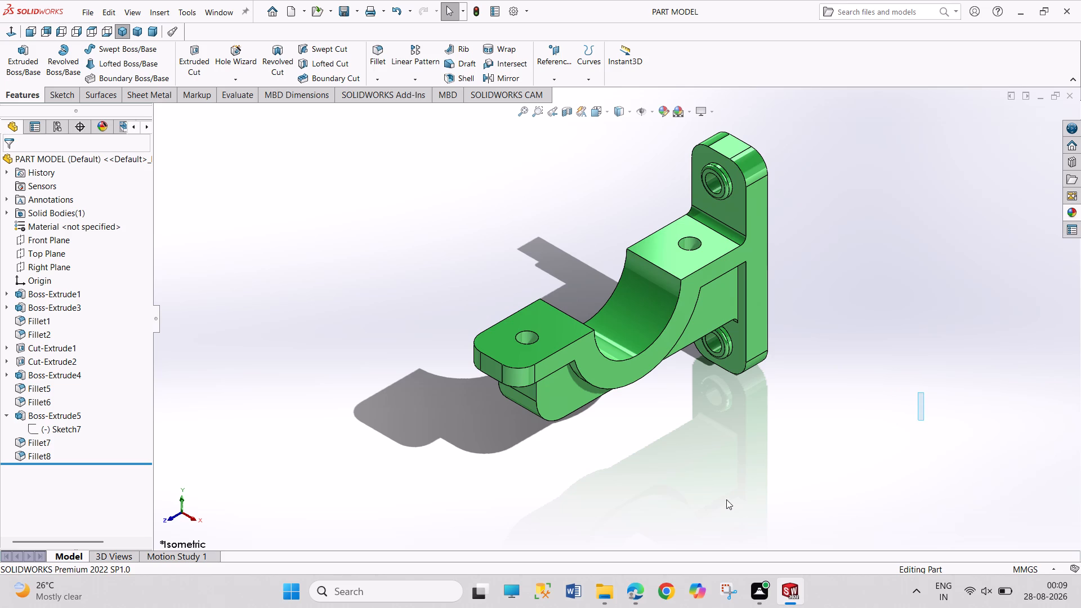